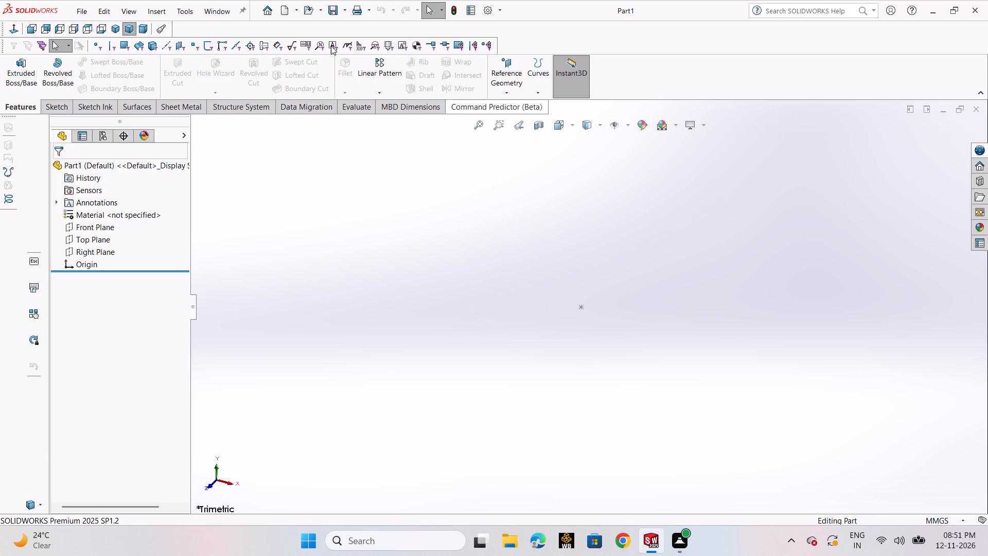
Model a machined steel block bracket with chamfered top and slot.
Select the Front Plane as the plane for a new sketch.
click(104, 226)
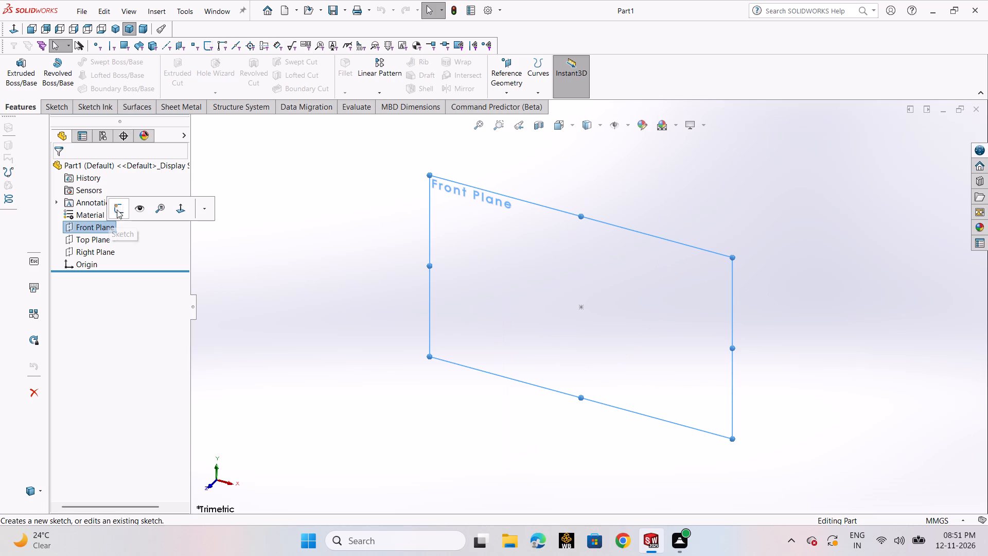
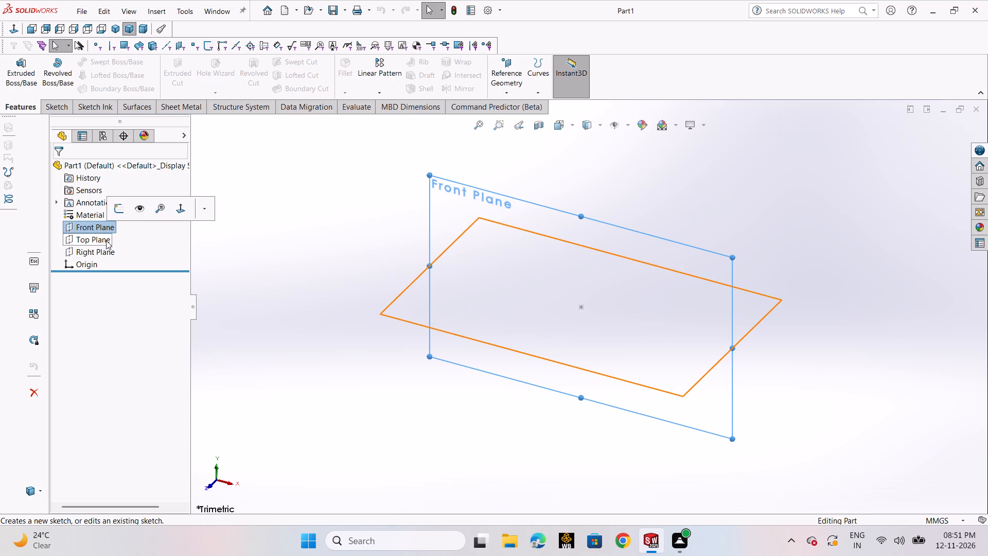
Start a new sketch on the Top Plane instead of the Front Plane.
click(106, 240)
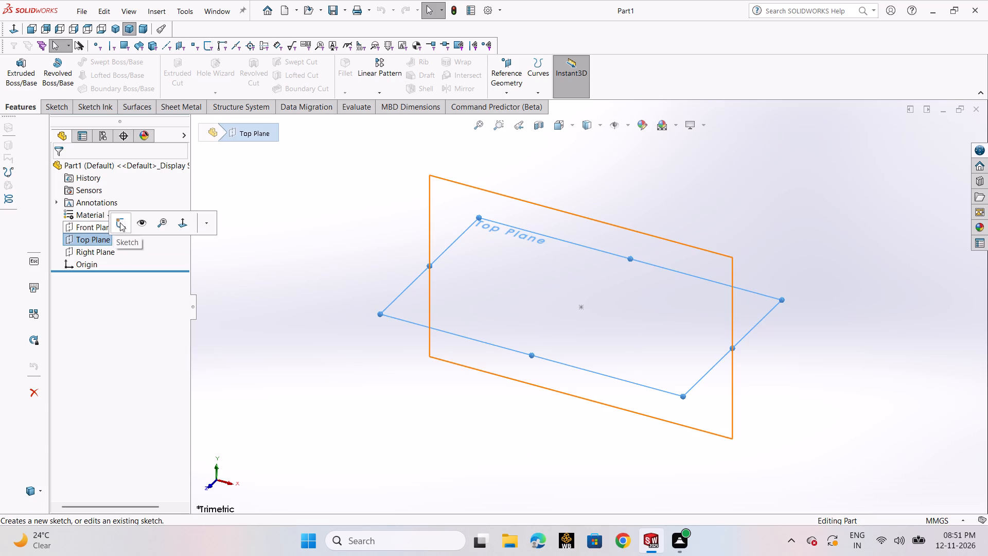
click(125, 222)
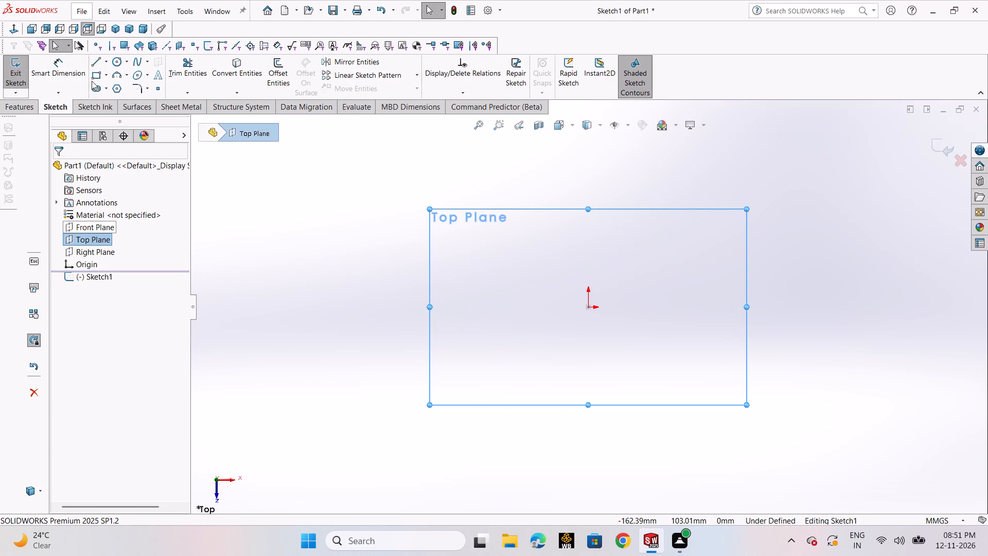
Sketch a closed C-shaped line profile from the origin, about 85 mm tall, with a sloped upper-left corner and a left-side notch about 30 mm high.
click(102, 64)
click(102, 75)
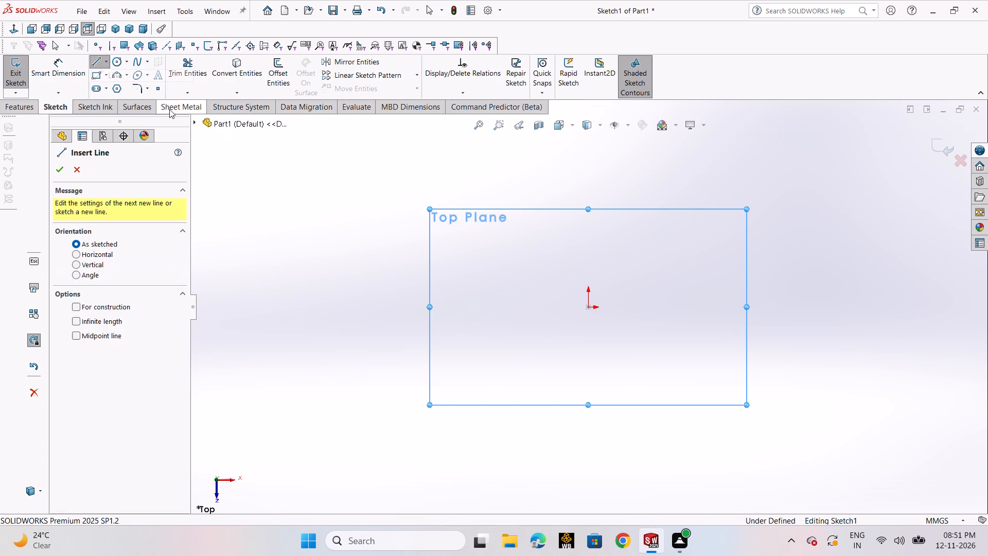
click(590, 307)
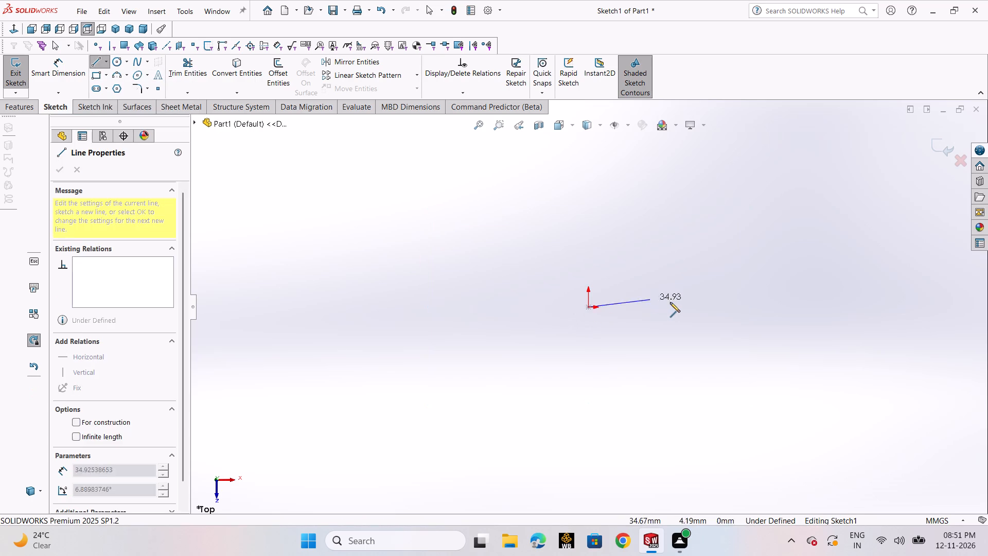
click(674, 305)
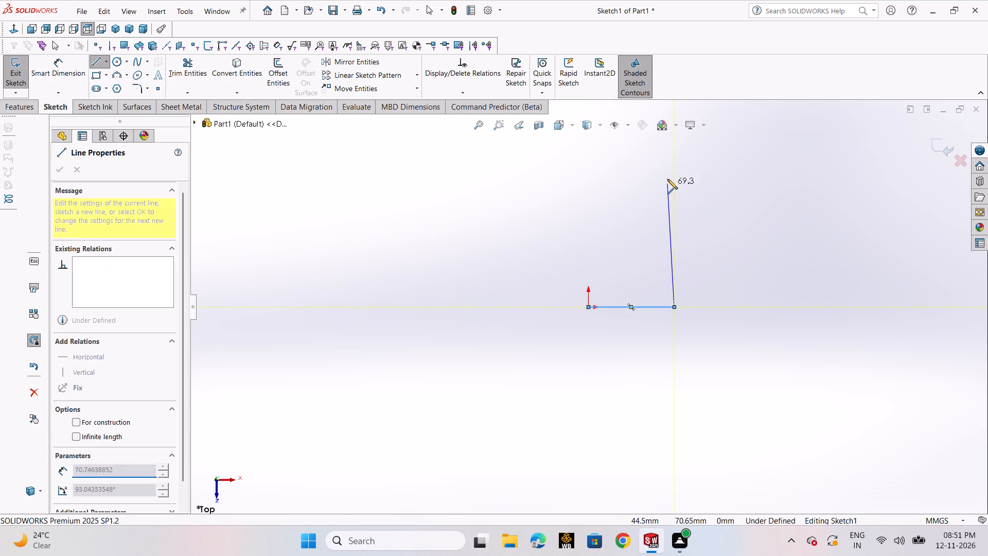
click(674, 155)
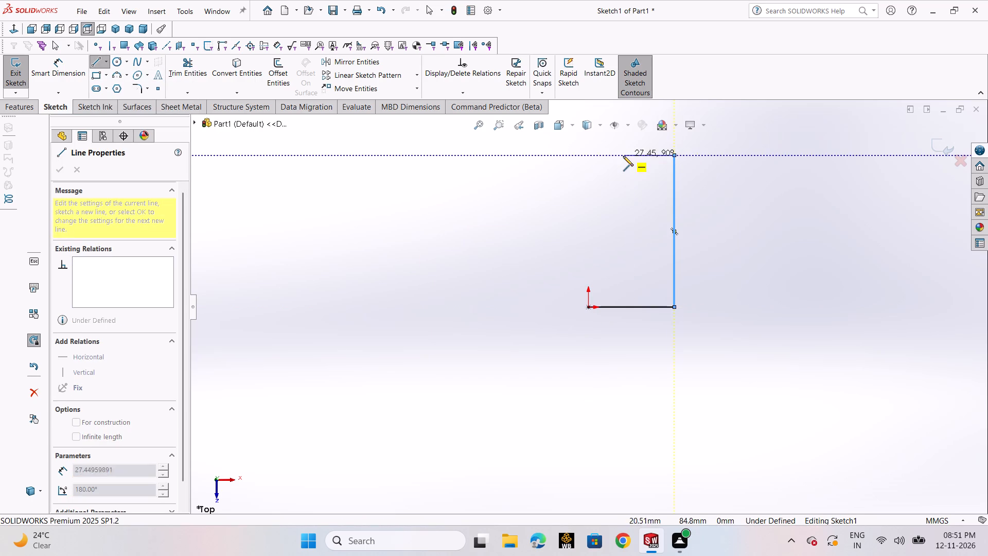
click(621, 157)
click(576, 189)
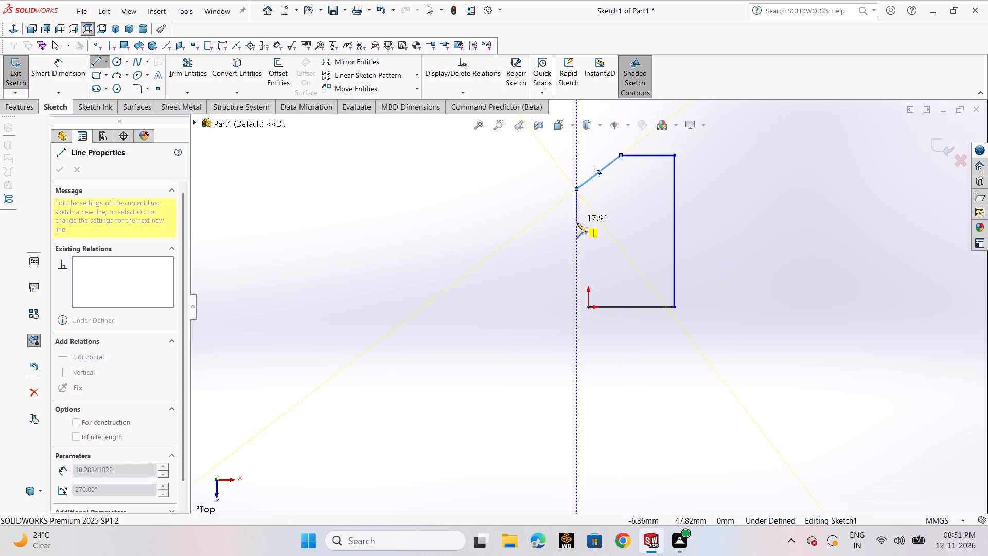
click(577, 223)
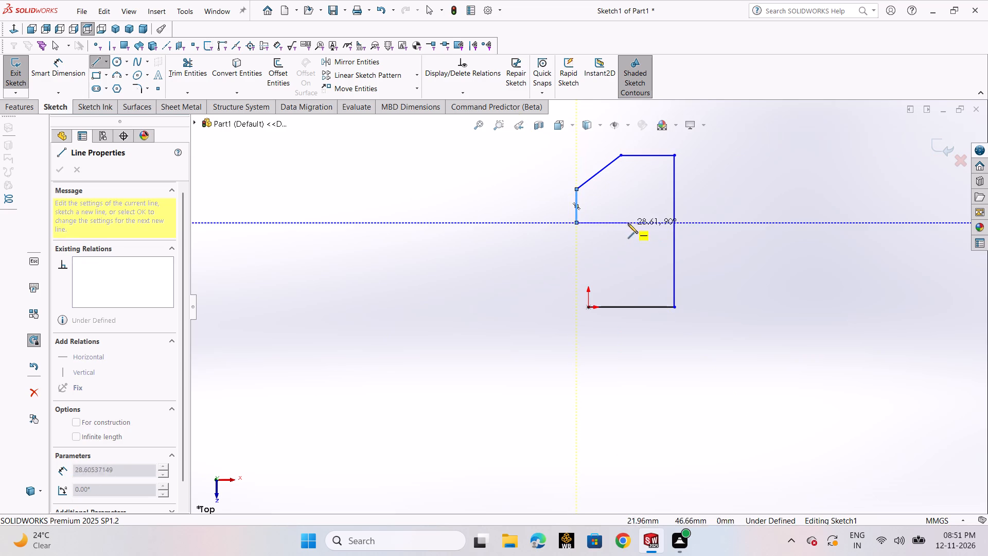
click(628, 223)
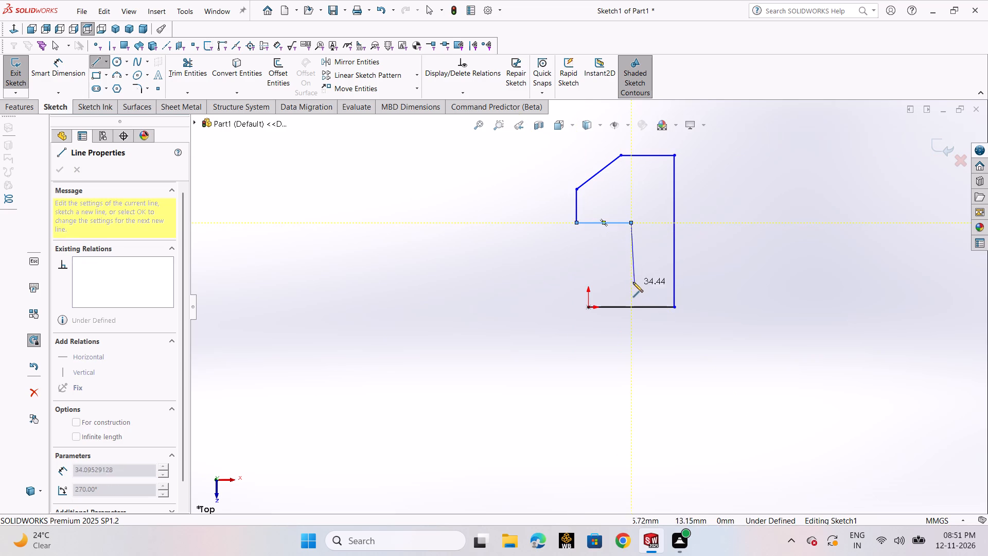
click(631, 277)
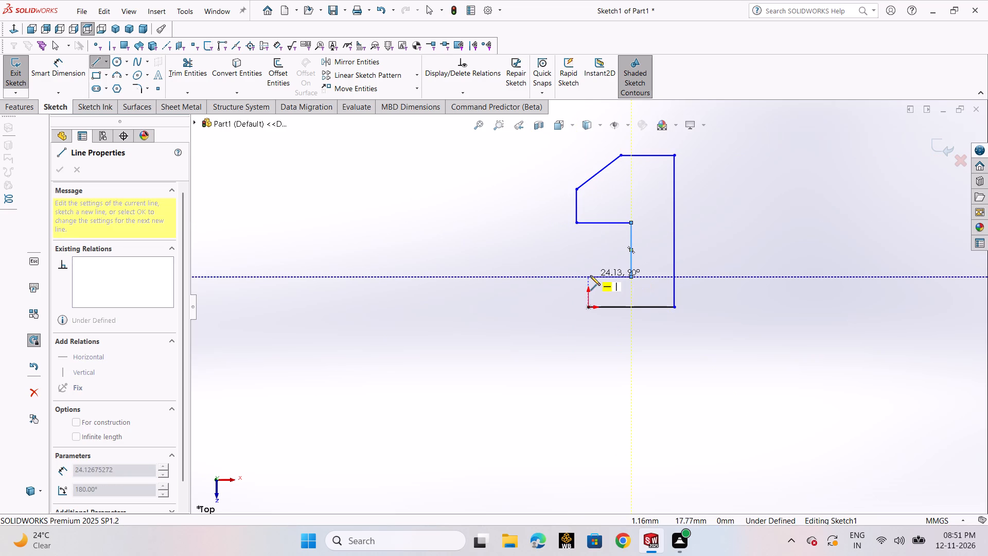
click(590, 275)
click(586, 304)
right_click(586, 304)
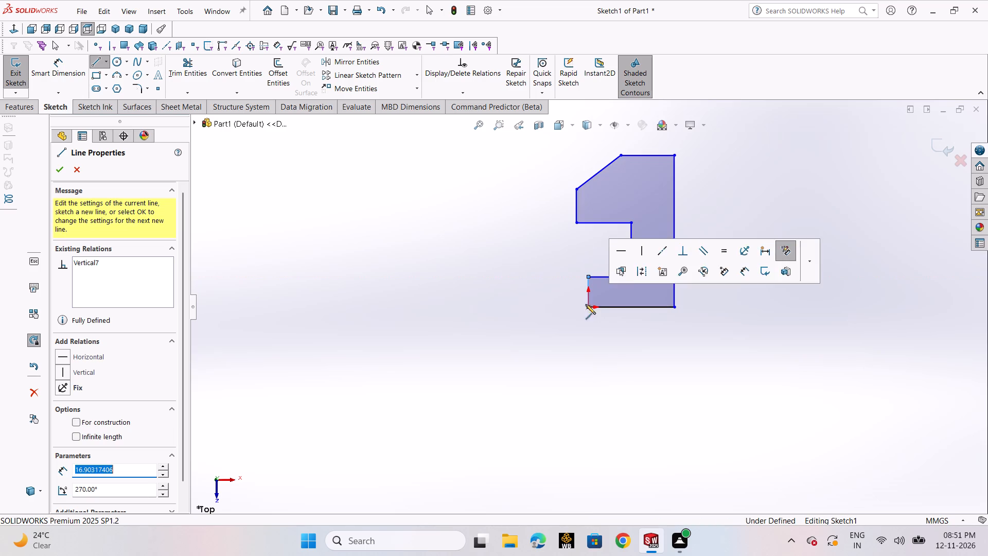
click(617, 317)
Dimension the notch's height between its upper and lower horizontal edges.
click(54, 58)
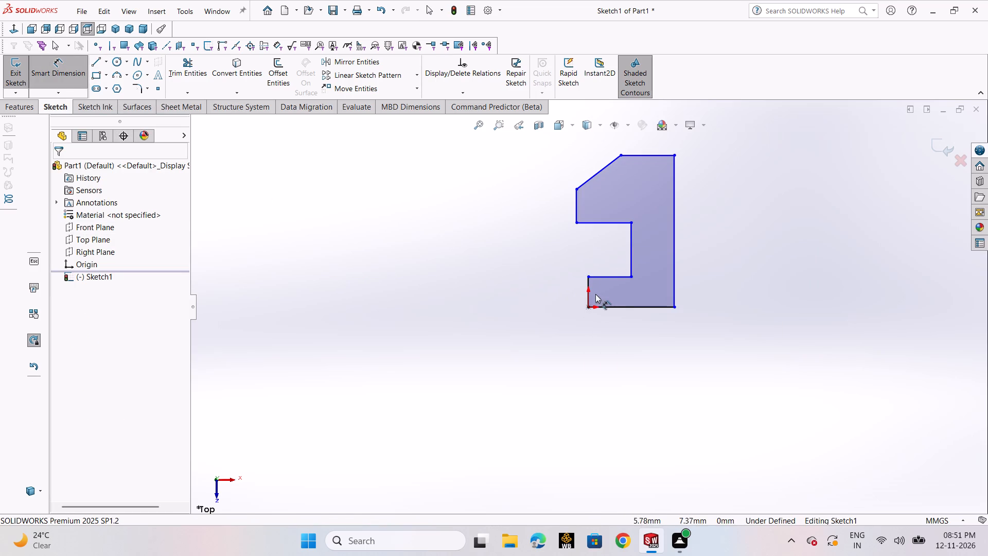
click(618, 223)
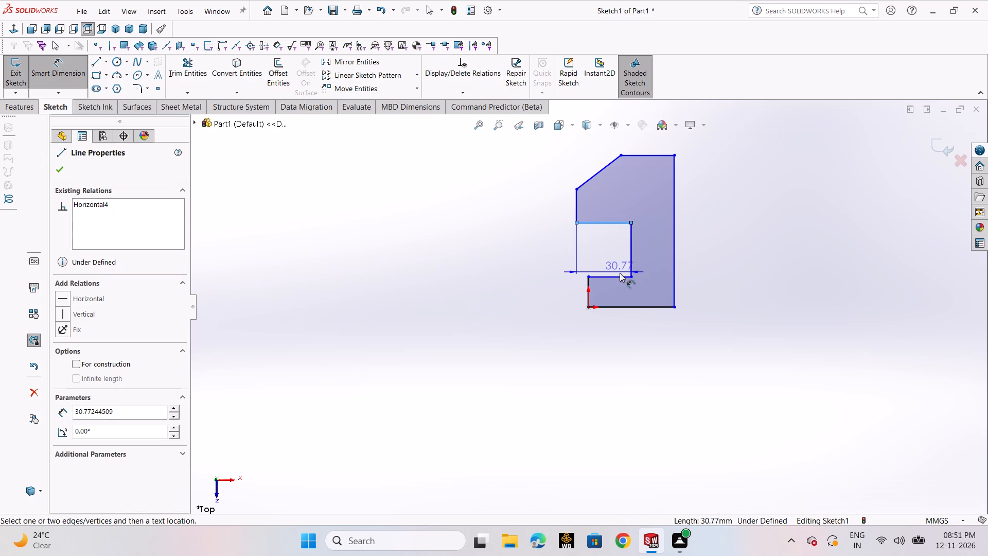
click(620, 275)
click(541, 257)
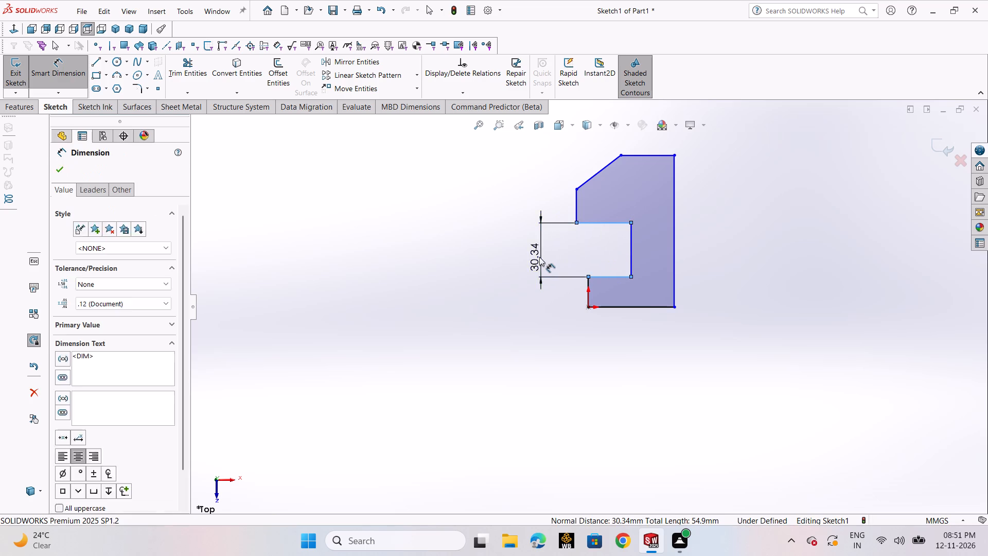
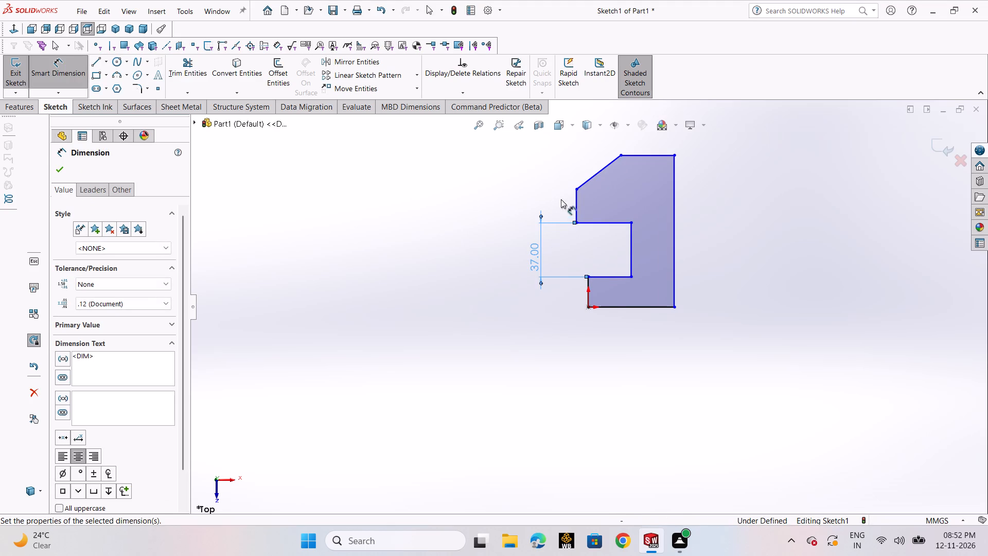
Dimension the horizontal distance between the two endpoints of the sloped upper-left corner line as 15 mm.
click(577, 189)
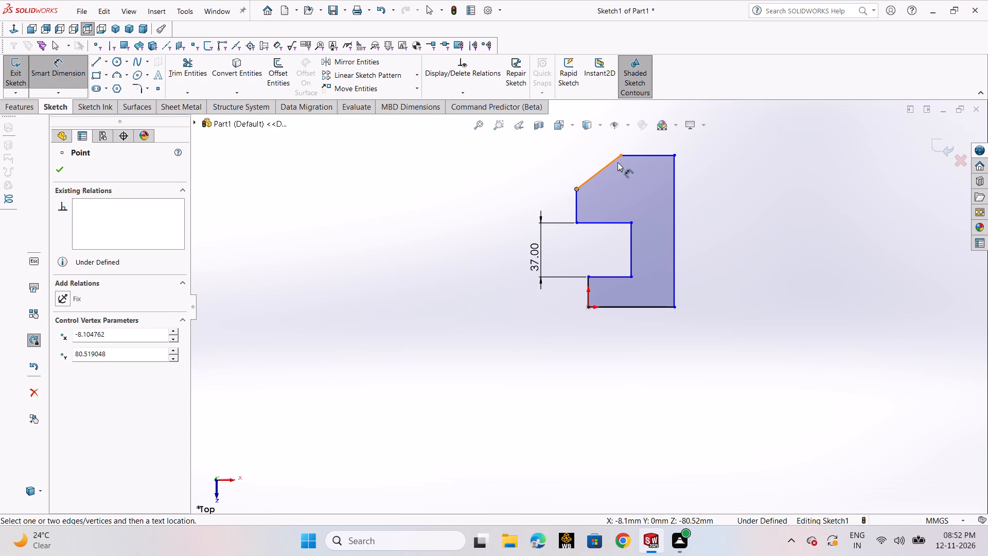
click(622, 156)
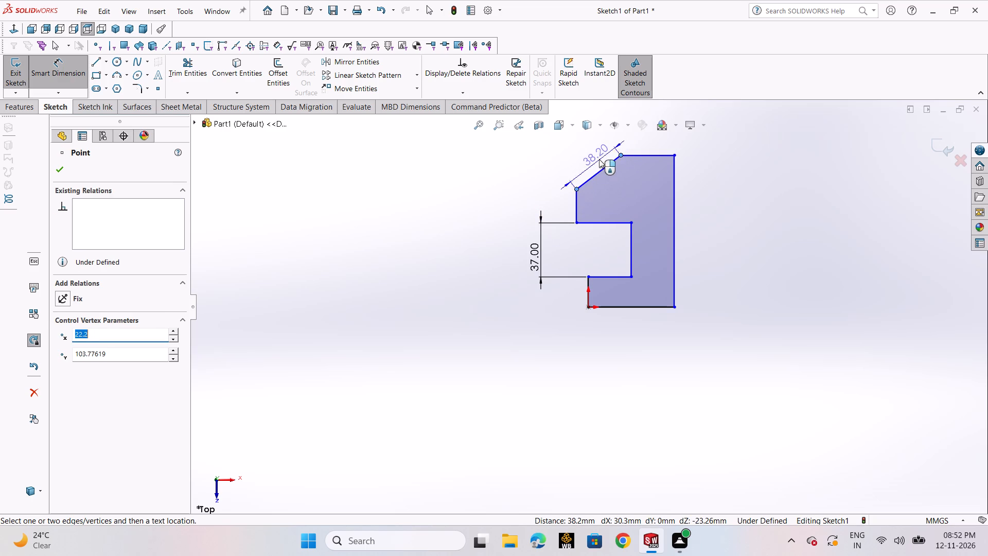
click(596, 151)
text(15)
key(Return)
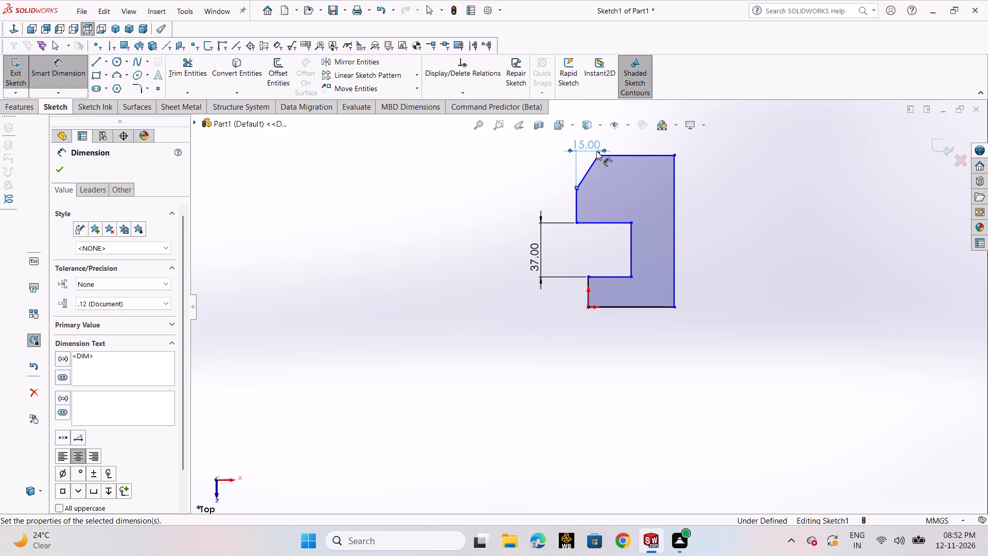
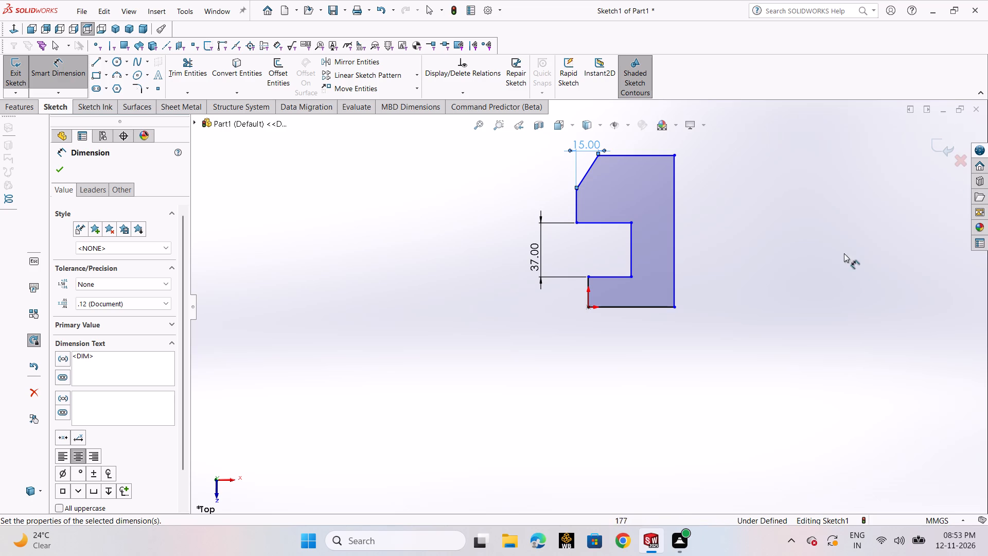
Add a collinear relation between the two left vertical edge lines above and below the notch.
click(486, 97)
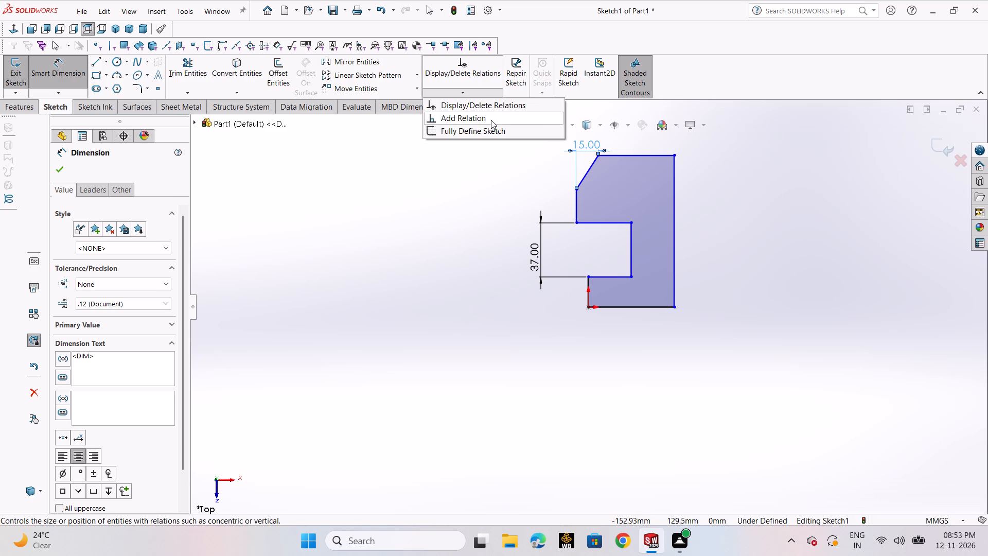
click(491, 120)
click(577, 205)
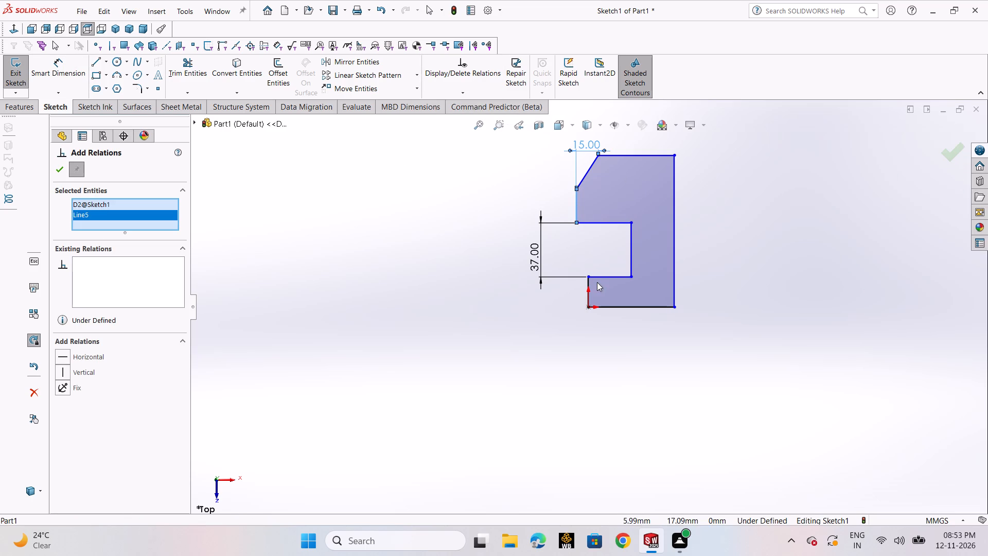
click(586, 283)
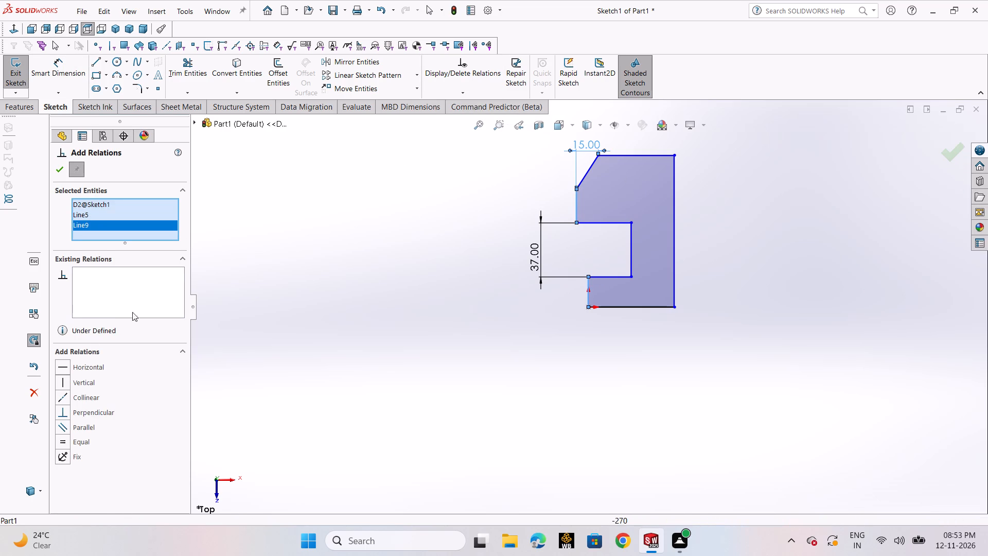
click(79, 394)
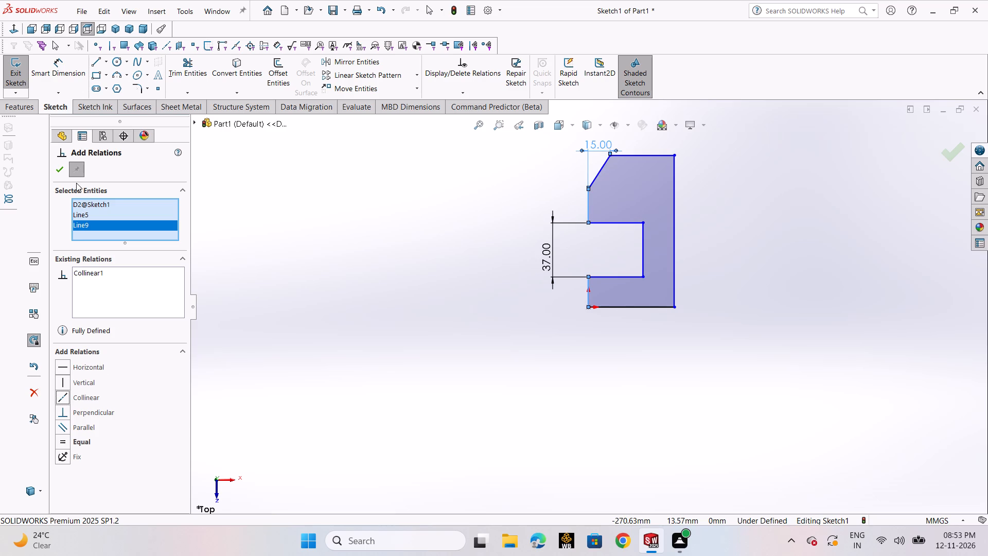
click(60, 176)
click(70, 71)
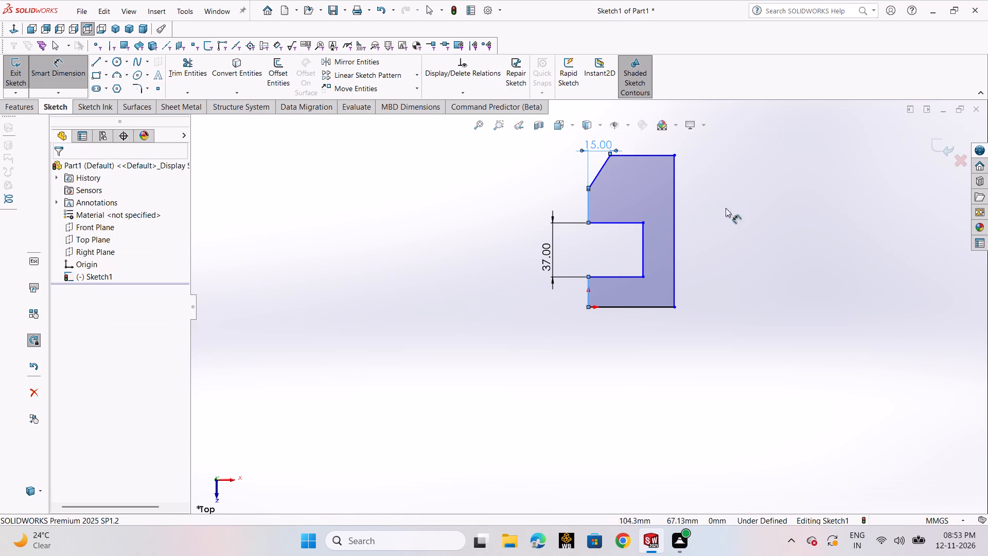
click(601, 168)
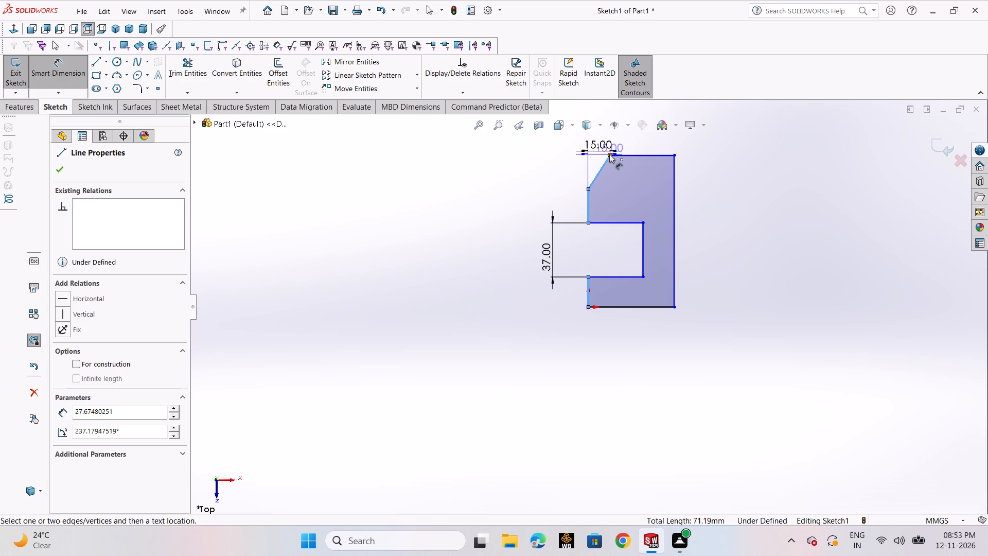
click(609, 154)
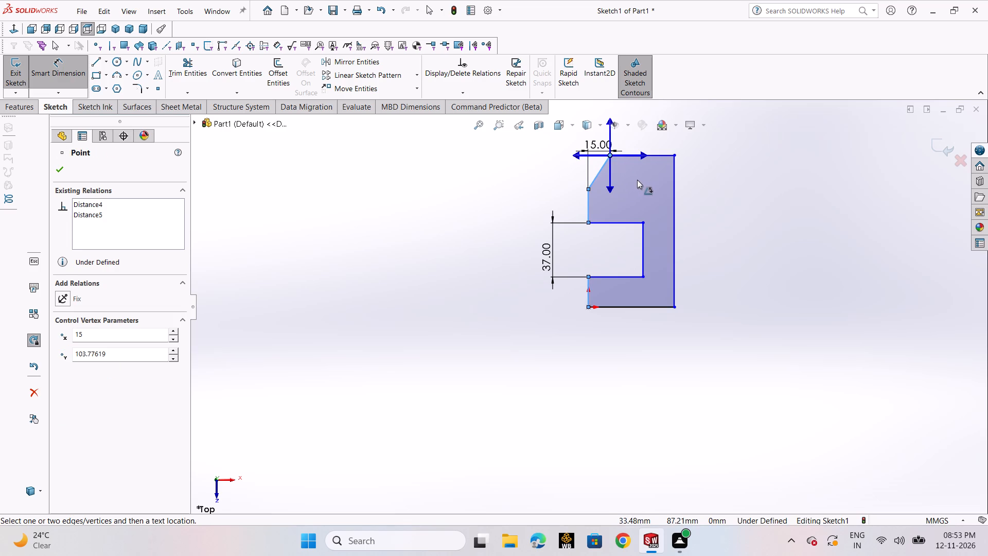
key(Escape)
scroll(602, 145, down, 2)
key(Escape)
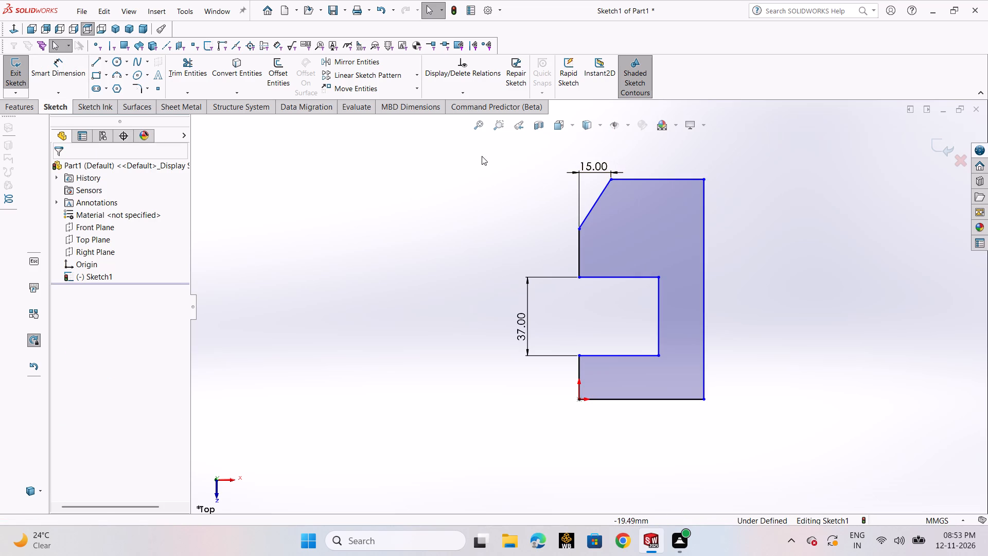
Sketch a horizontal centerline extending left from the upper end of the sloped corner line, level with the profile's top edge.
click(105, 64)
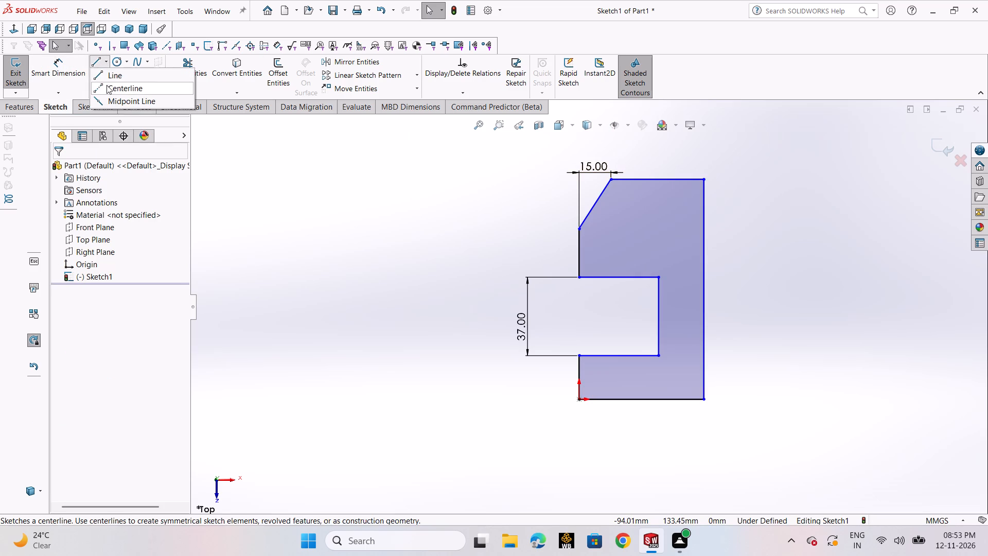
click(107, 86)
click(614, 182)
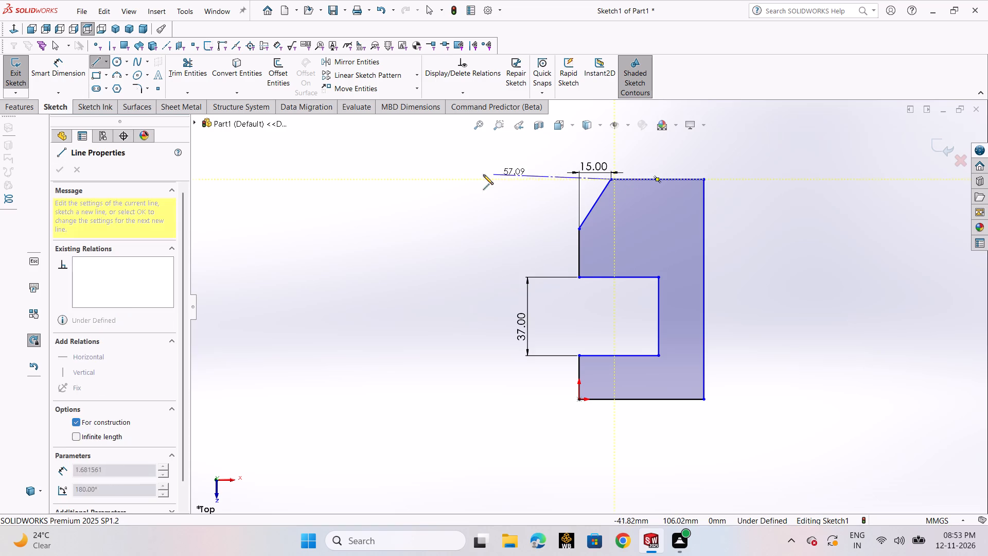
click(453, 180)
key(Escape)
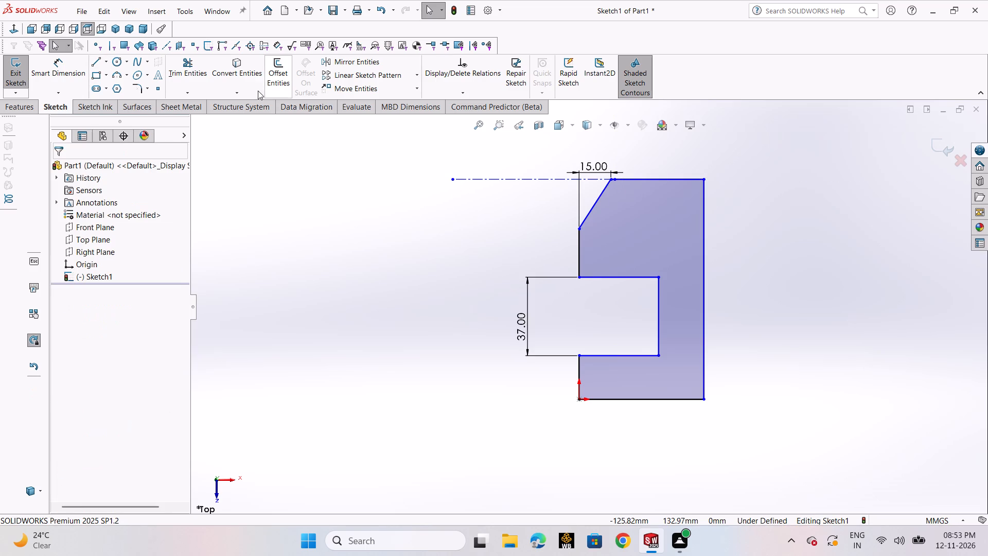
Dimension the angle between the sloped corner line and the horizontal centerline as 35°.
click(83, 76)
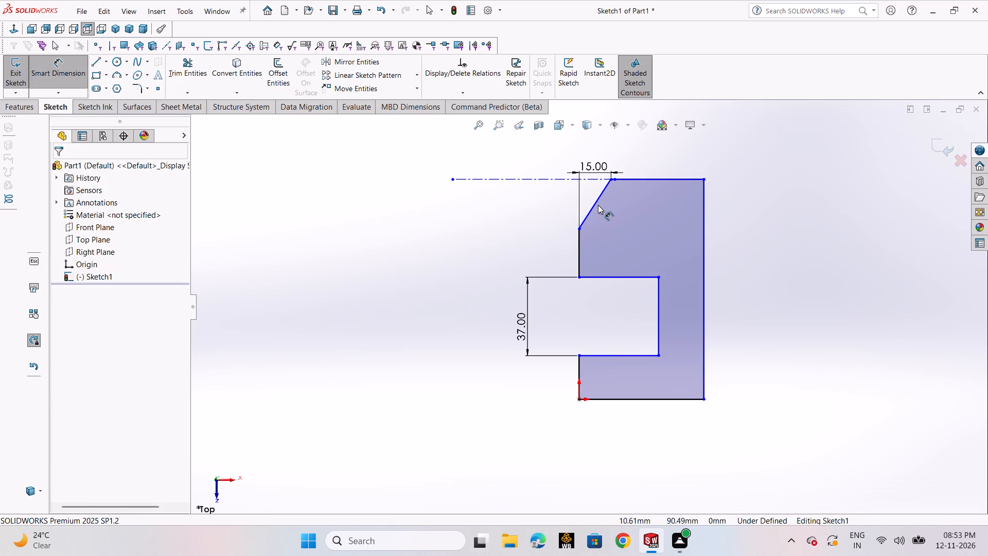
click(598, 202)
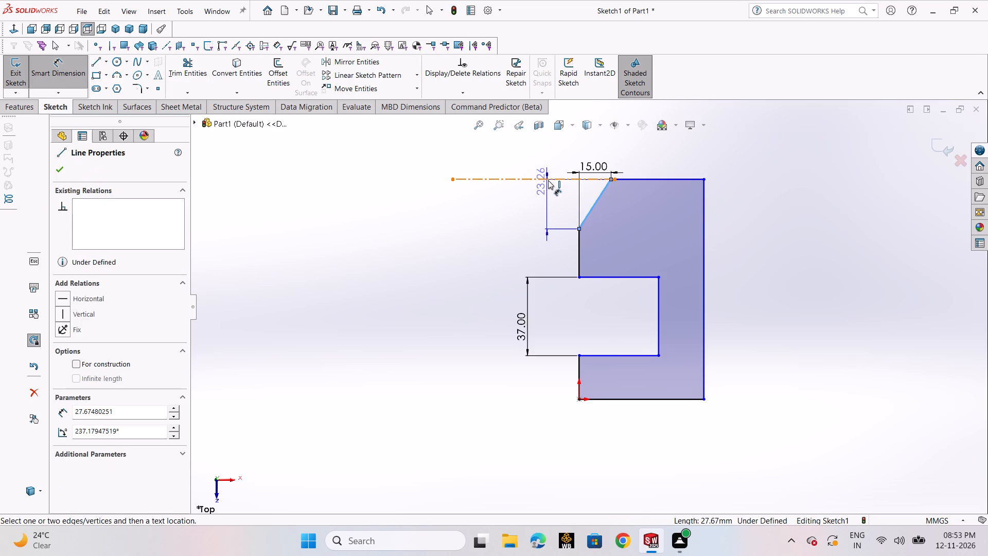
click(548, 180)
click(548, 193)
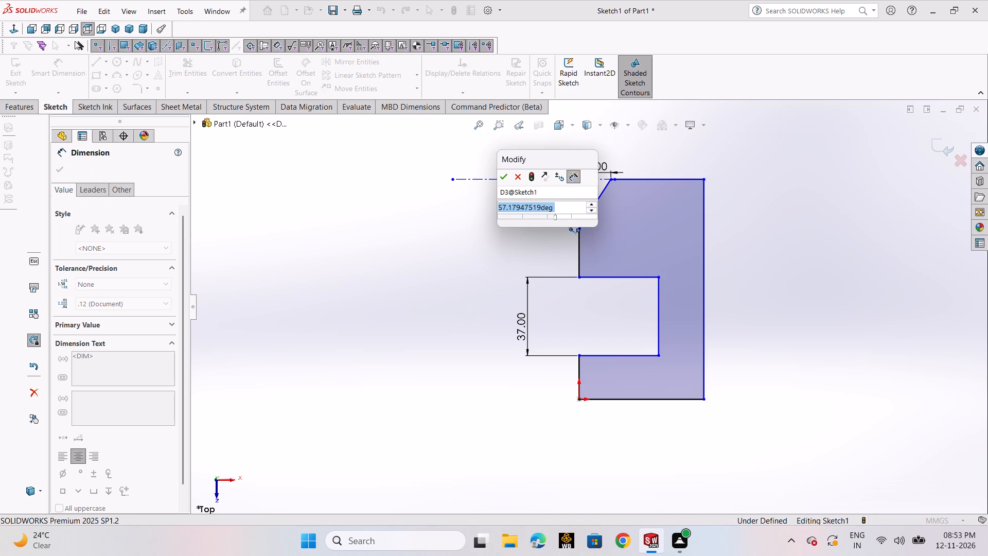
text(35)
key(Return)
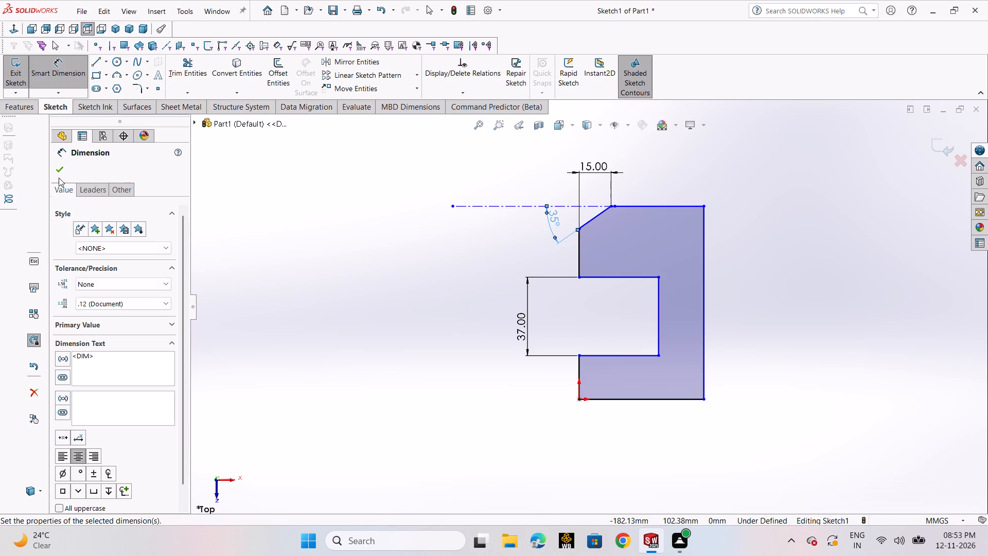
click(57, 175)
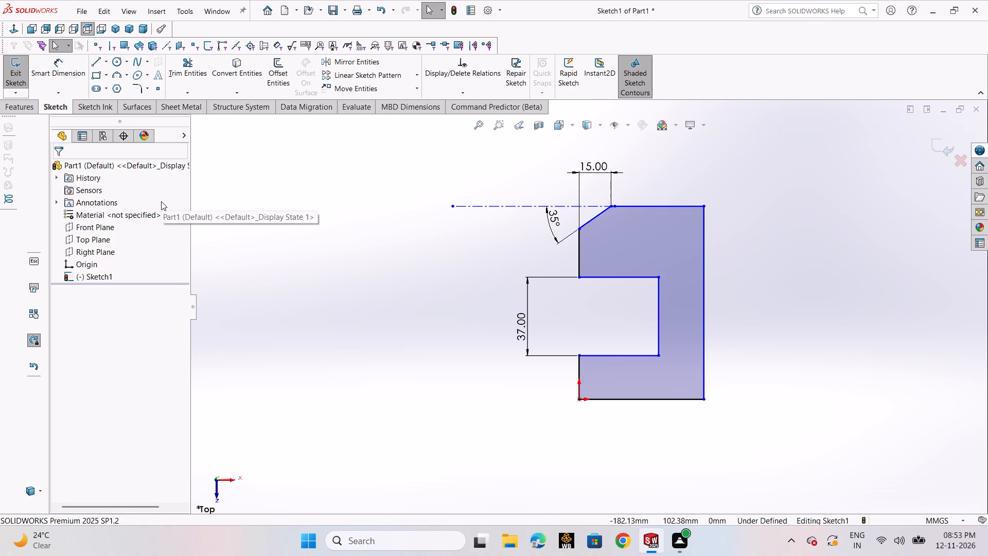
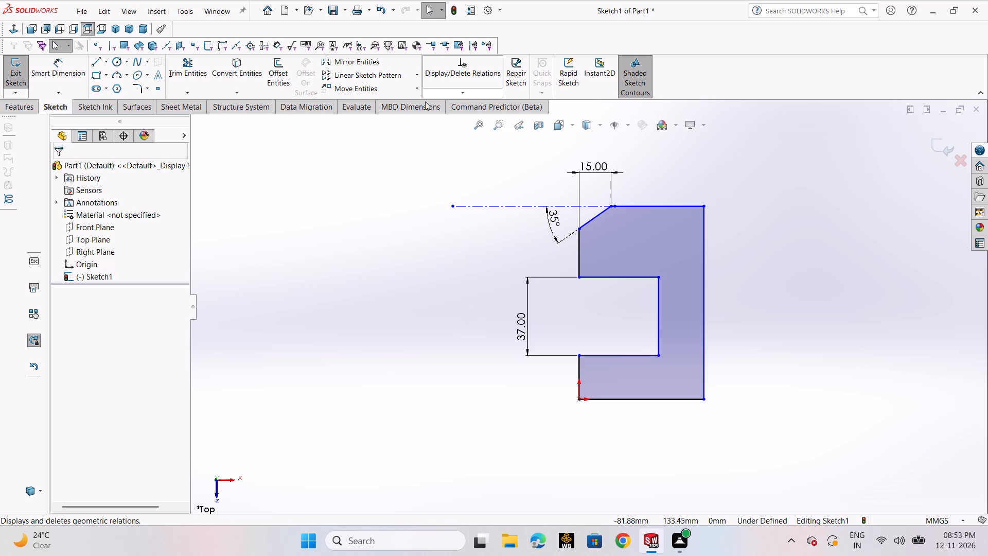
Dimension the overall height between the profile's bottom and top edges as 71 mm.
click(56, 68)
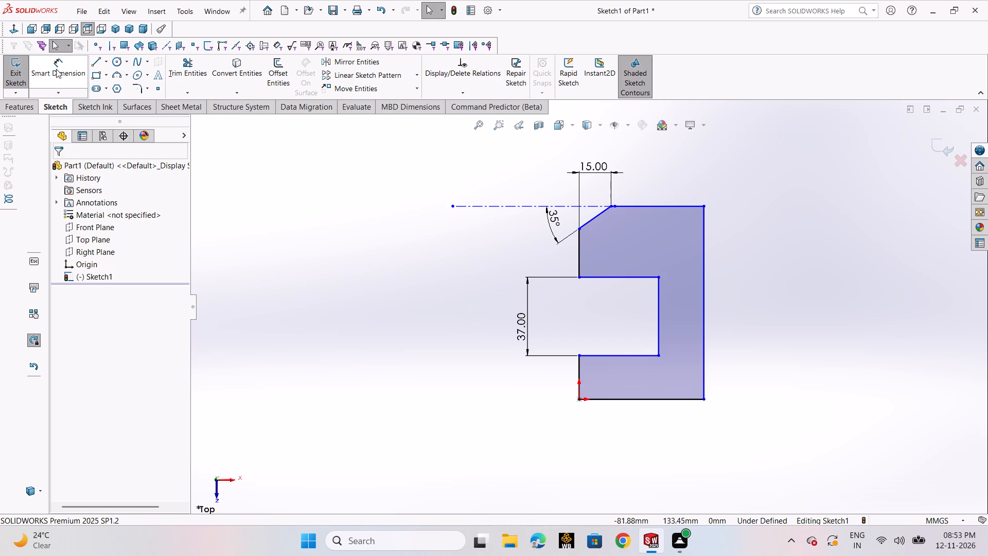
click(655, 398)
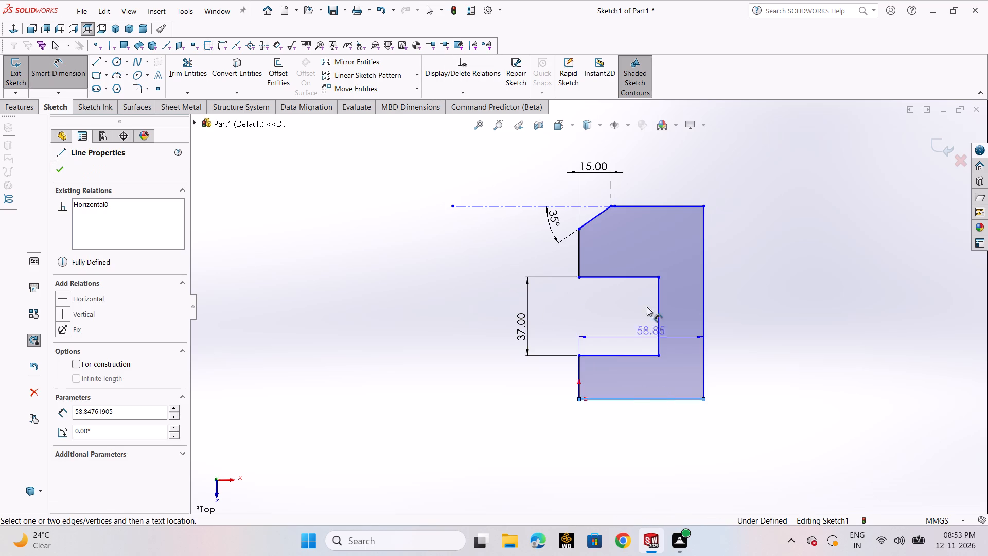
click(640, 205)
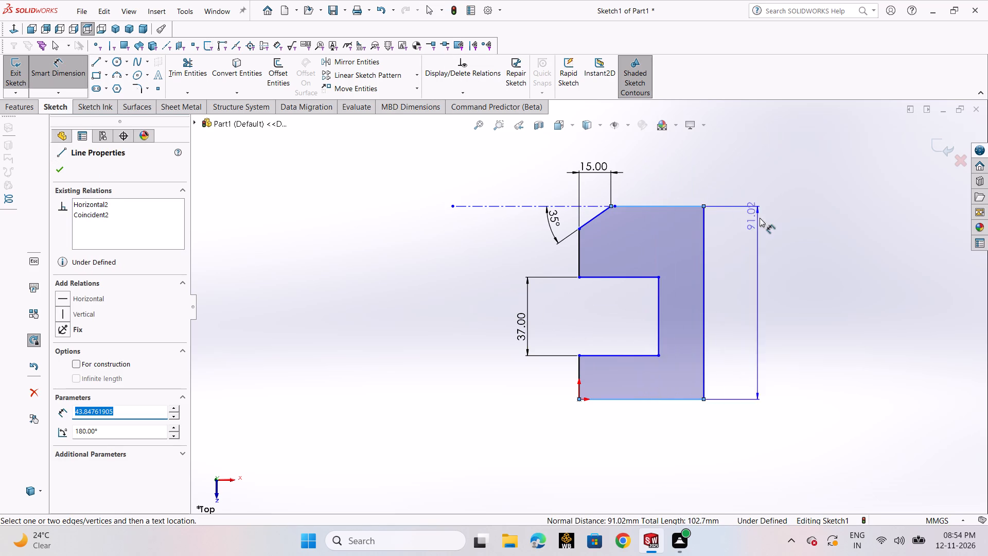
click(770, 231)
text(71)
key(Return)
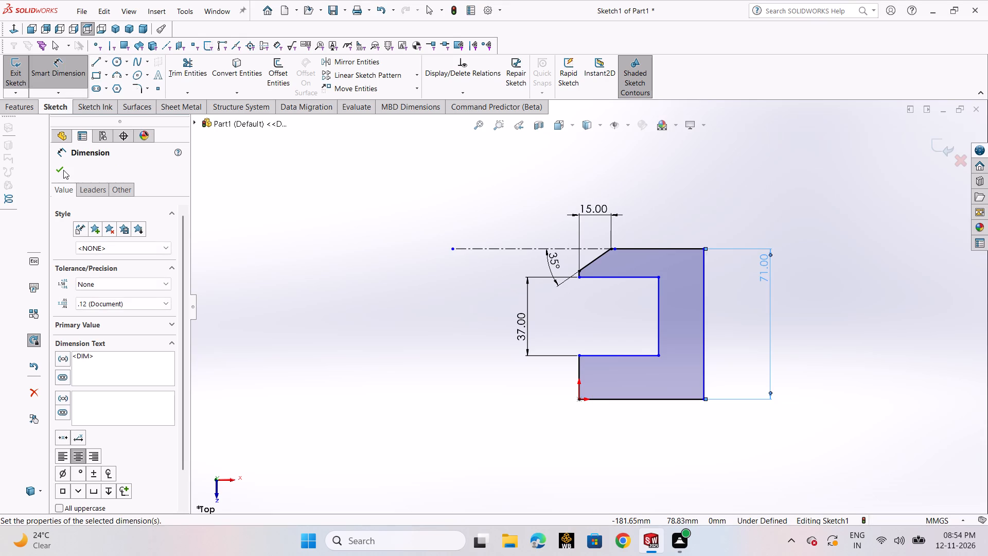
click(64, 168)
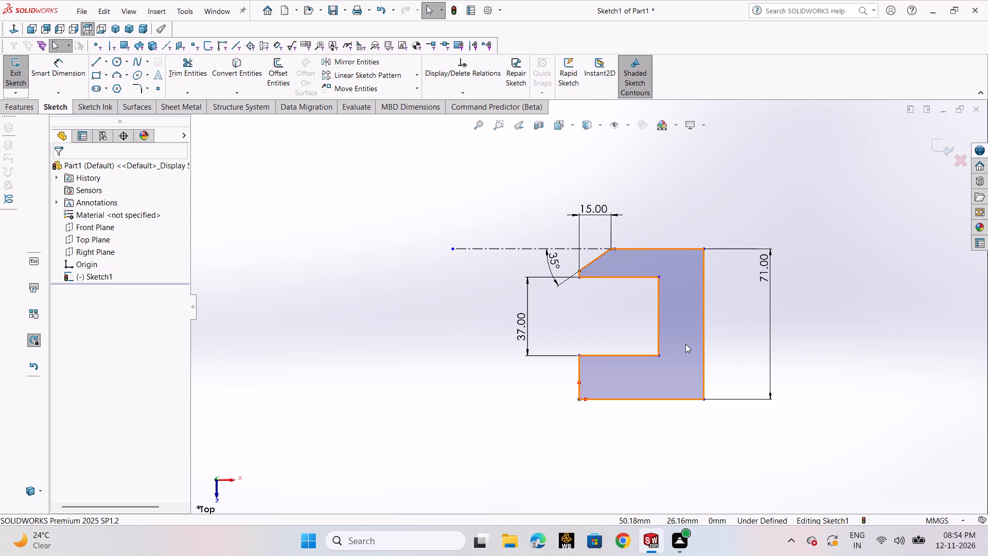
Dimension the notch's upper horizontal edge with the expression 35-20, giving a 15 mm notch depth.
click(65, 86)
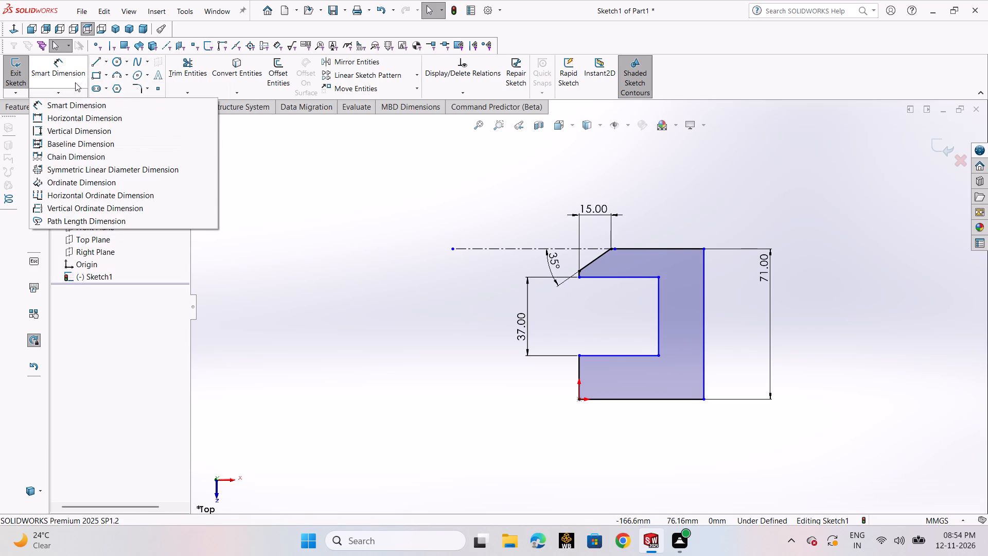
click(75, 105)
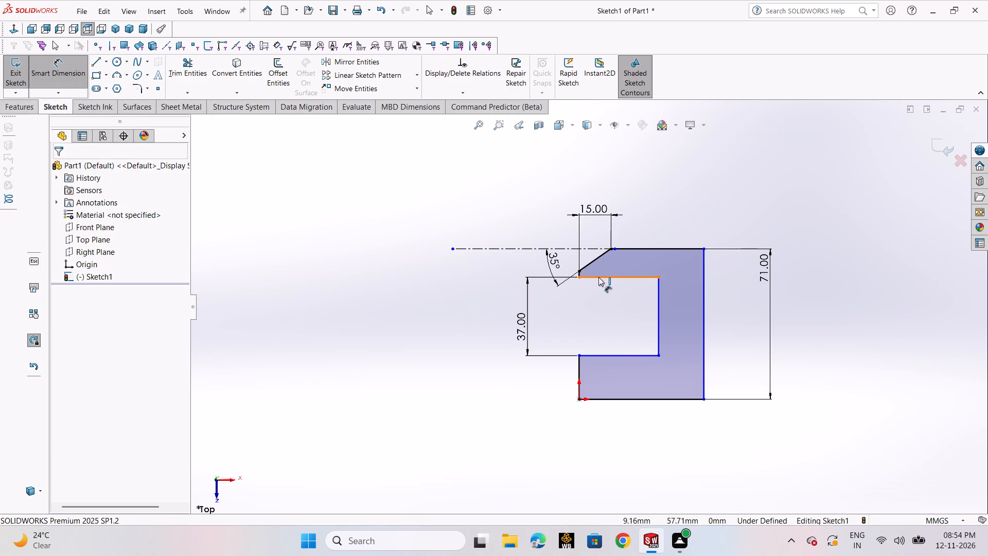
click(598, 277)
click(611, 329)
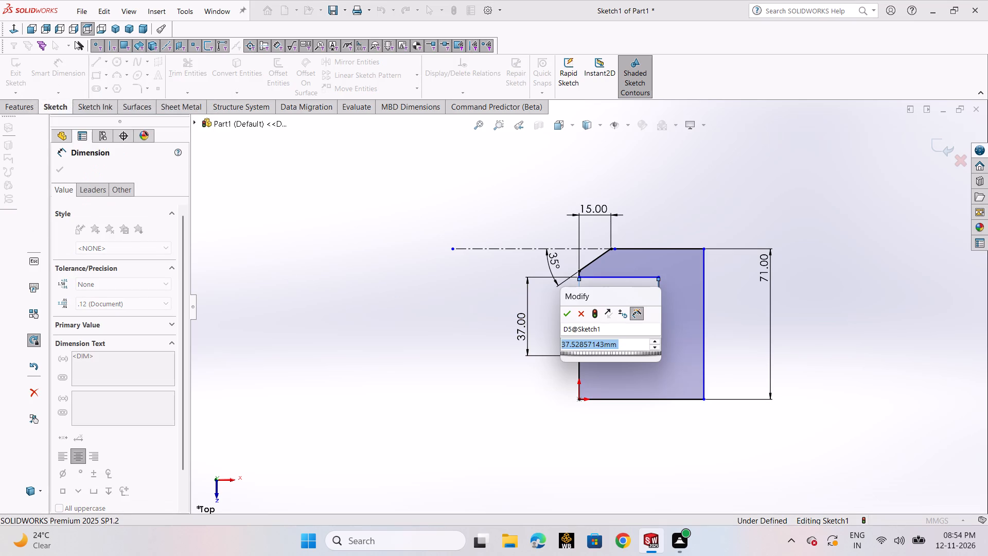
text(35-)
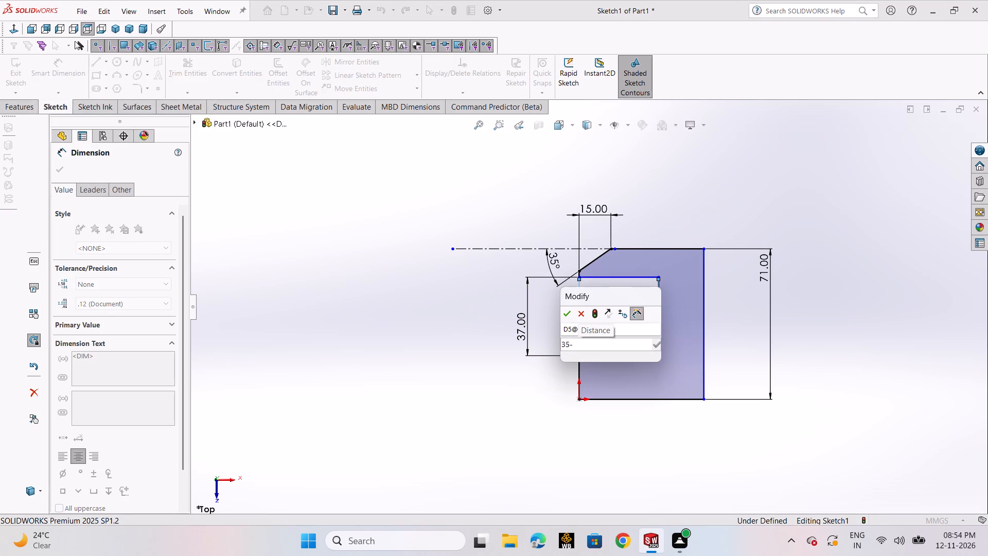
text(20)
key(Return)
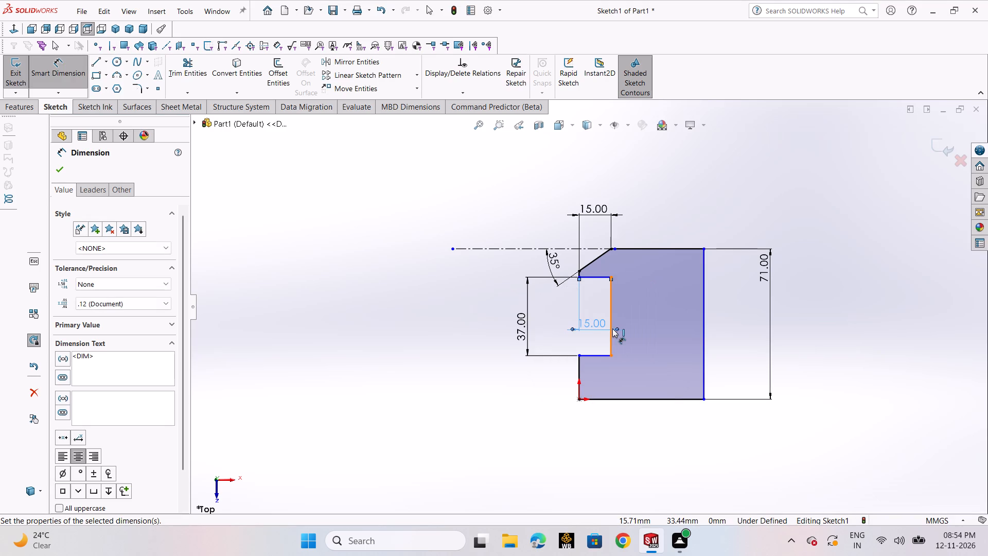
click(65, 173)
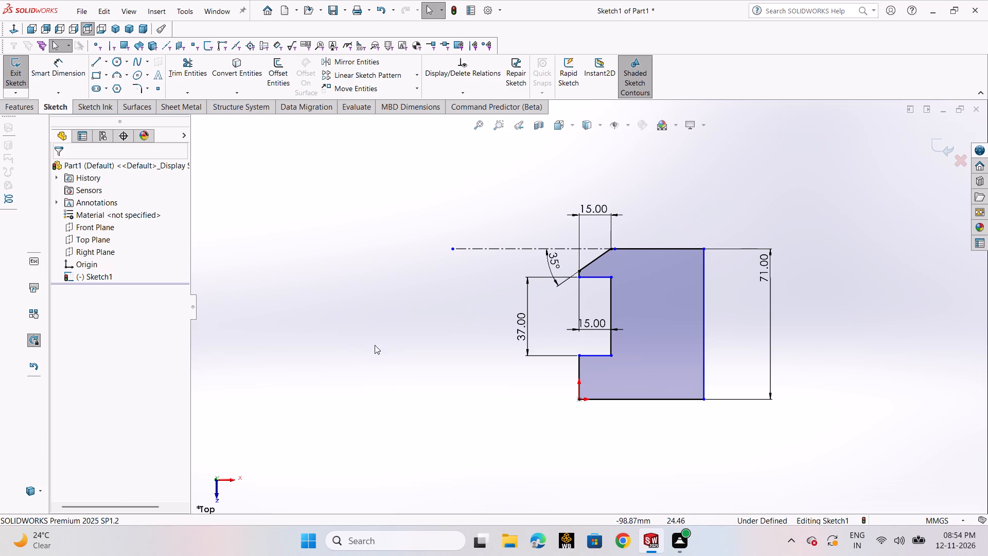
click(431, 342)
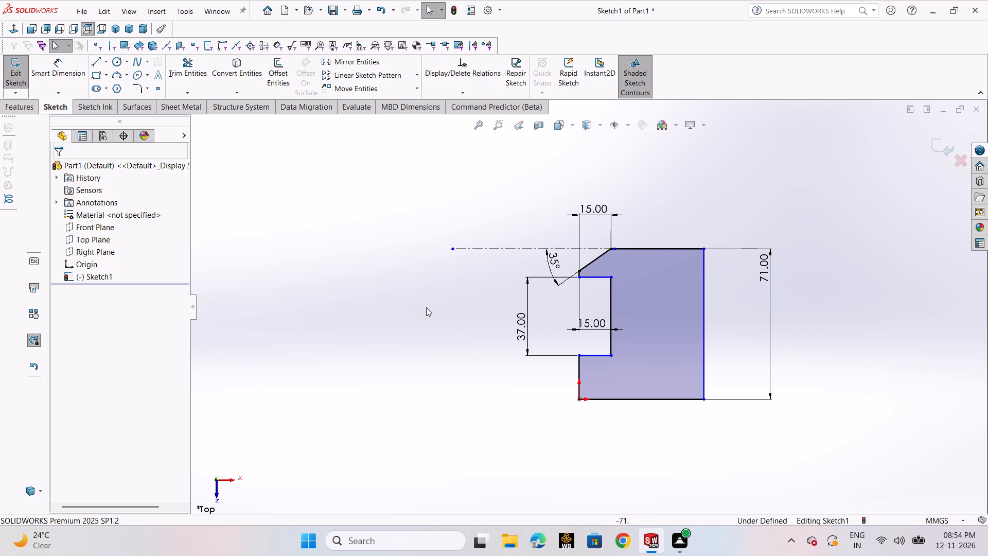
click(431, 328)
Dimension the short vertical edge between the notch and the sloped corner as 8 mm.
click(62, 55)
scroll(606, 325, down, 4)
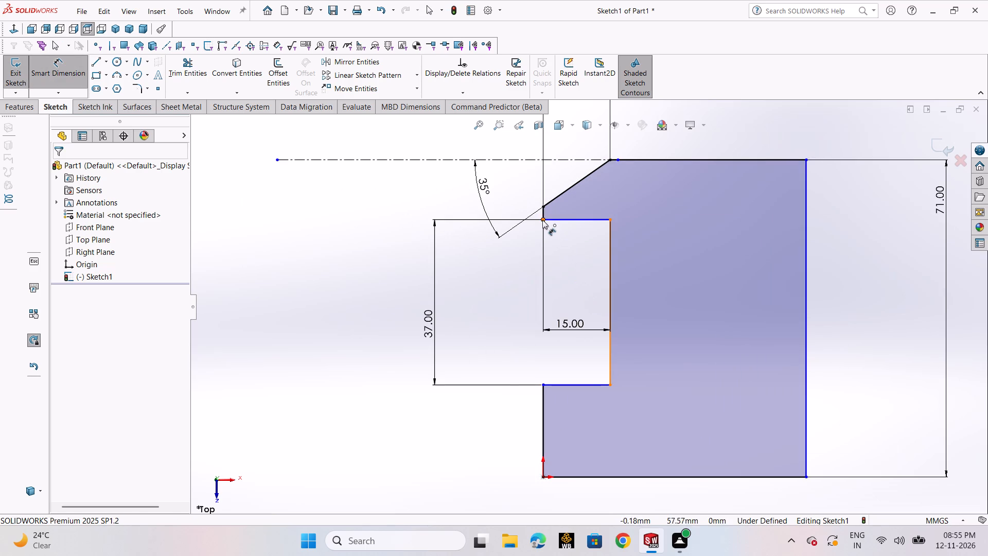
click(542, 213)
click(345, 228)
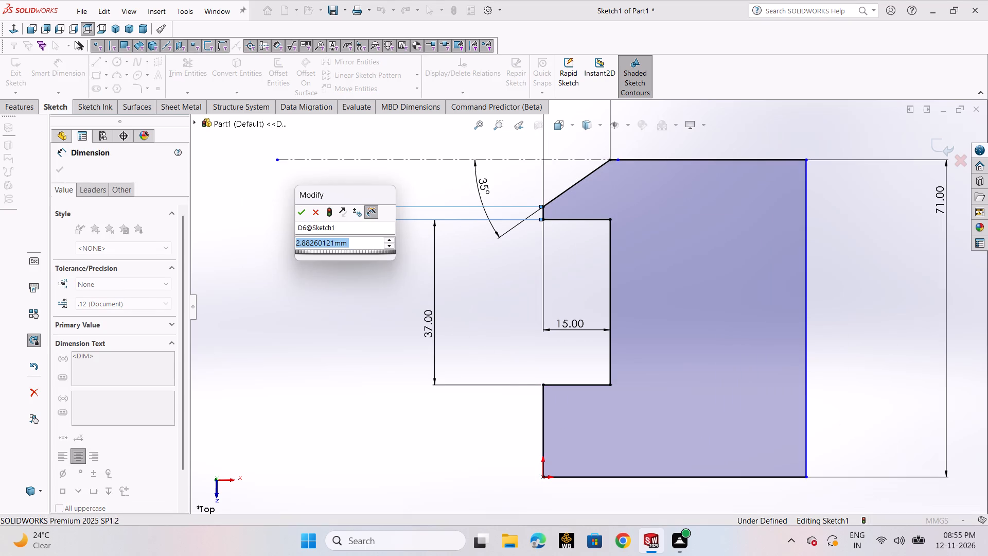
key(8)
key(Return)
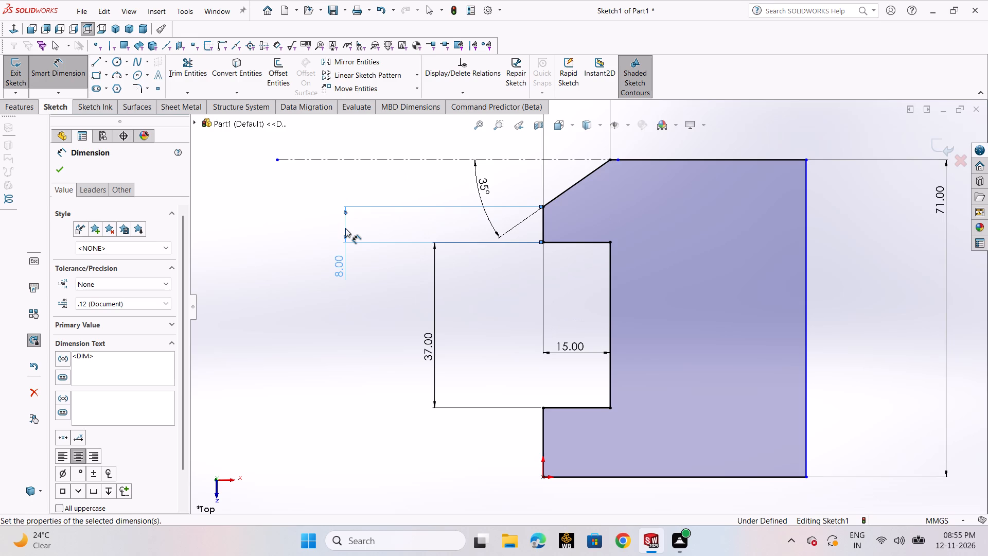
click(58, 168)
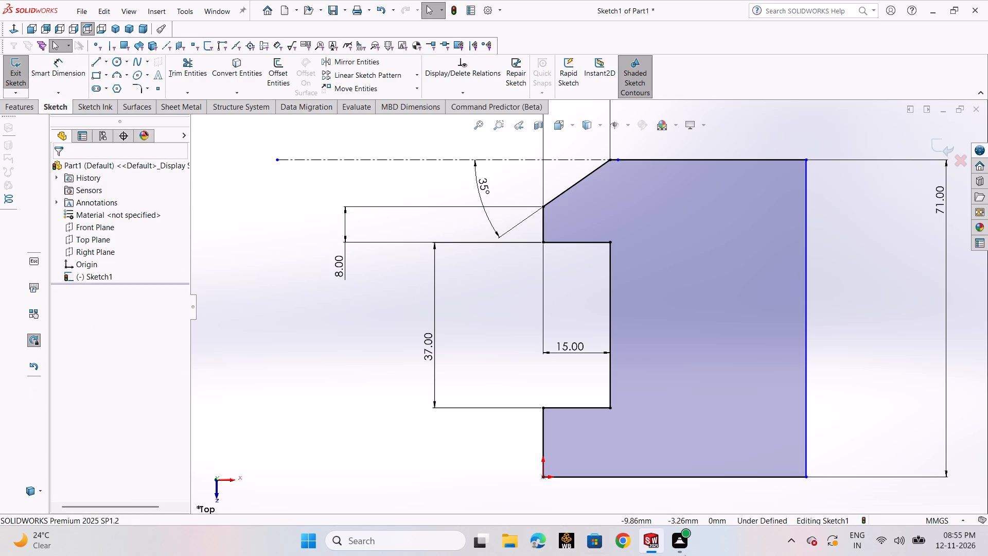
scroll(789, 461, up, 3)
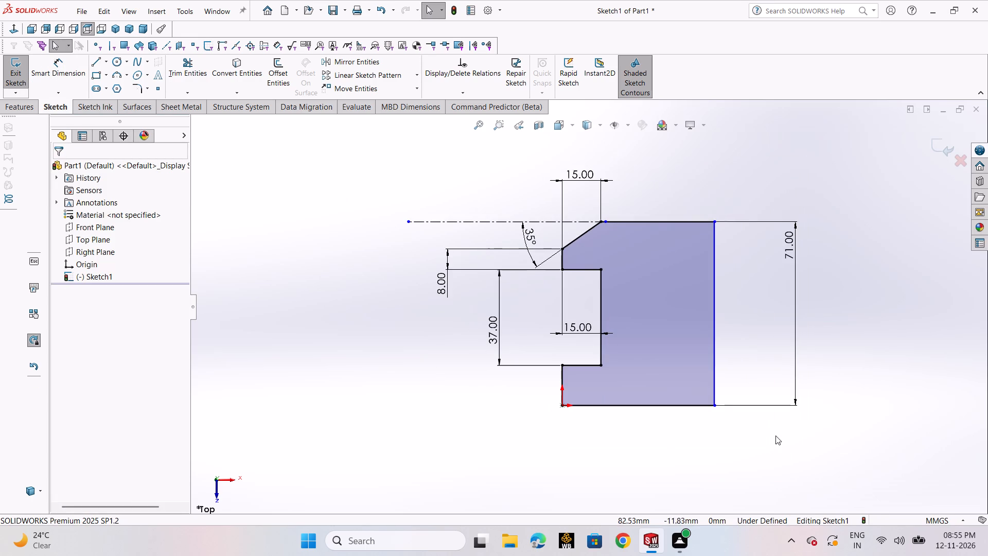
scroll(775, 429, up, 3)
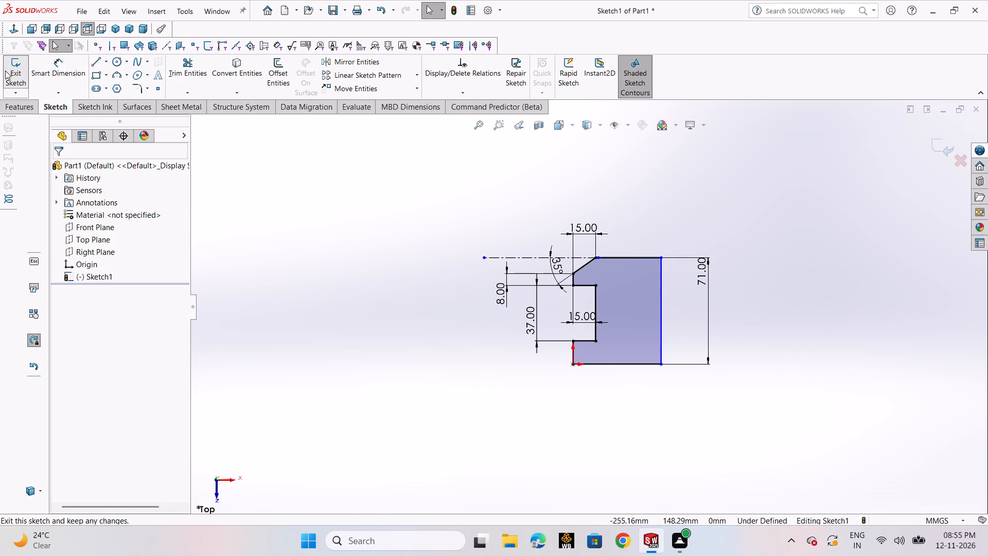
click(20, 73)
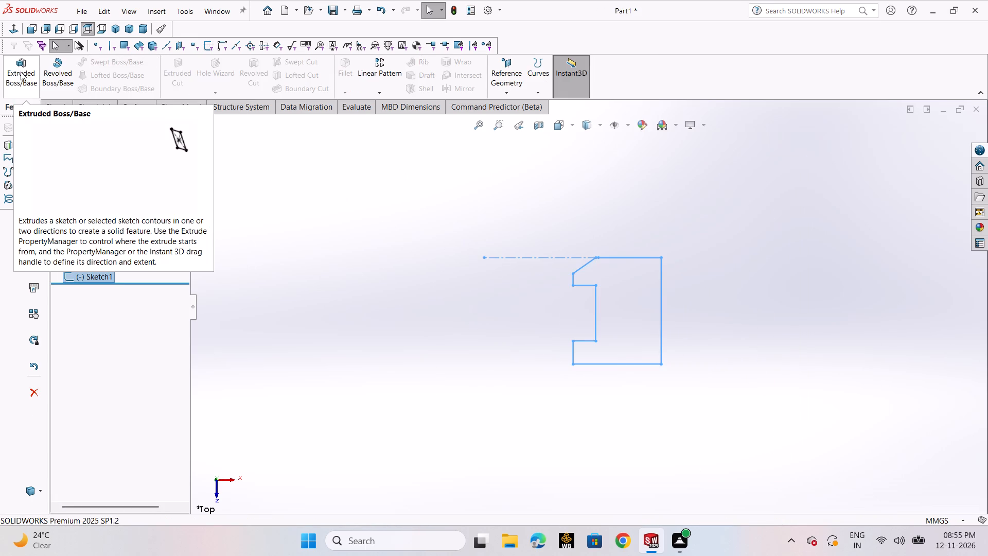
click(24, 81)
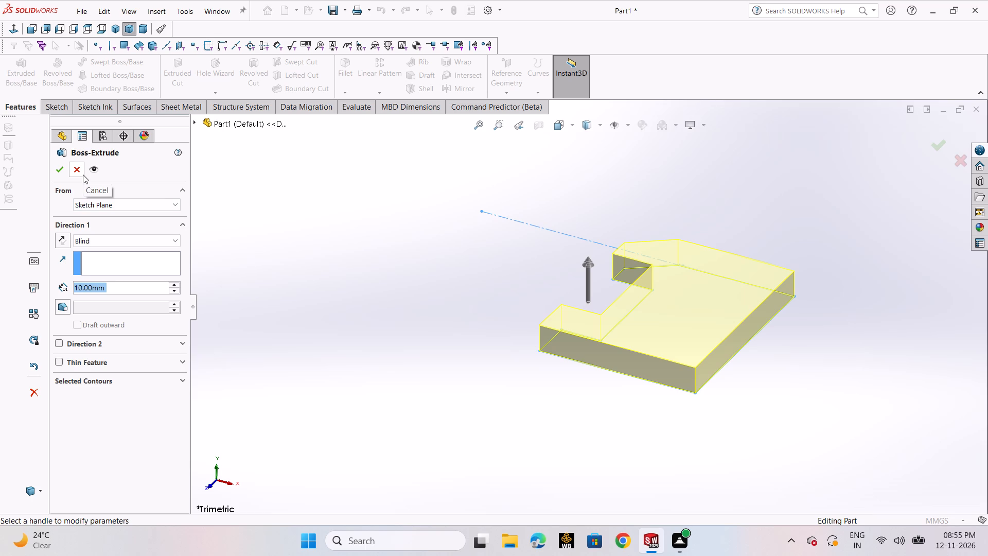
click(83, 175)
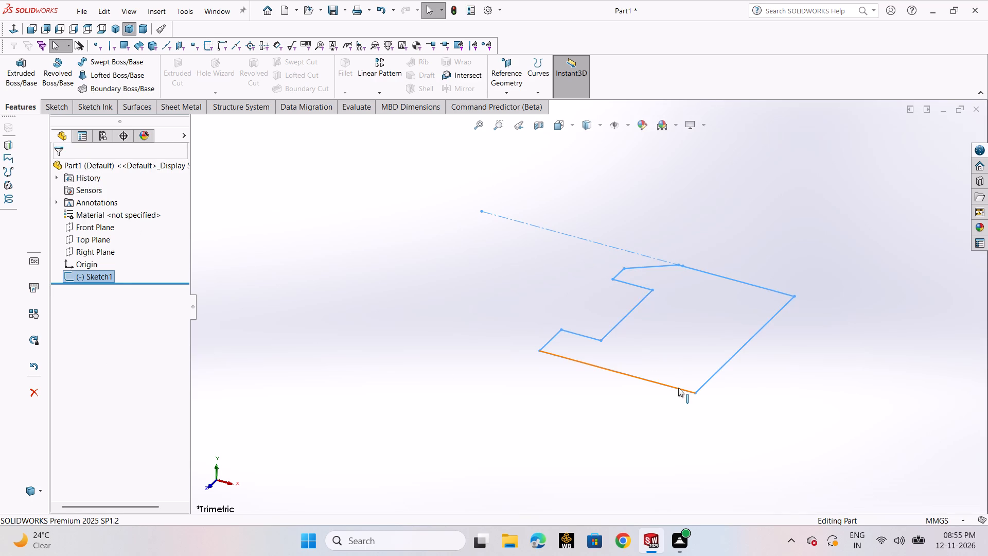
Reopen the profile sketch, delete all its lines and dimensions, and exit the emptied sketch.
double_click(678, 388)
scroll(675, 380, up, 1)
scroll(674, 378, down, 1)
scroll(674, 377, up, 1)
scroll(629, 366, up, 1)
scroll(628, 363, down, 1)
scroll(627, 361, up, 2)
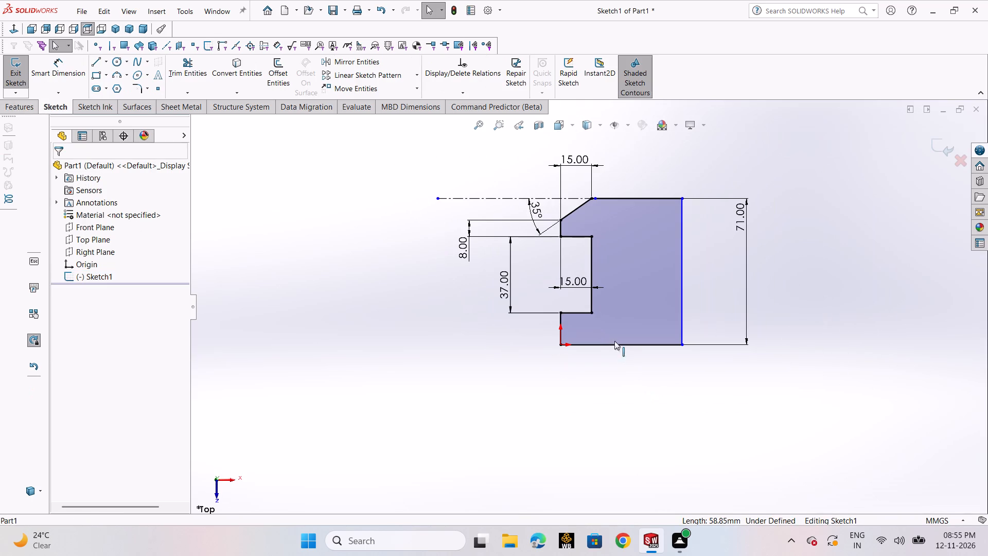
drag(433, 167, 720, 406)
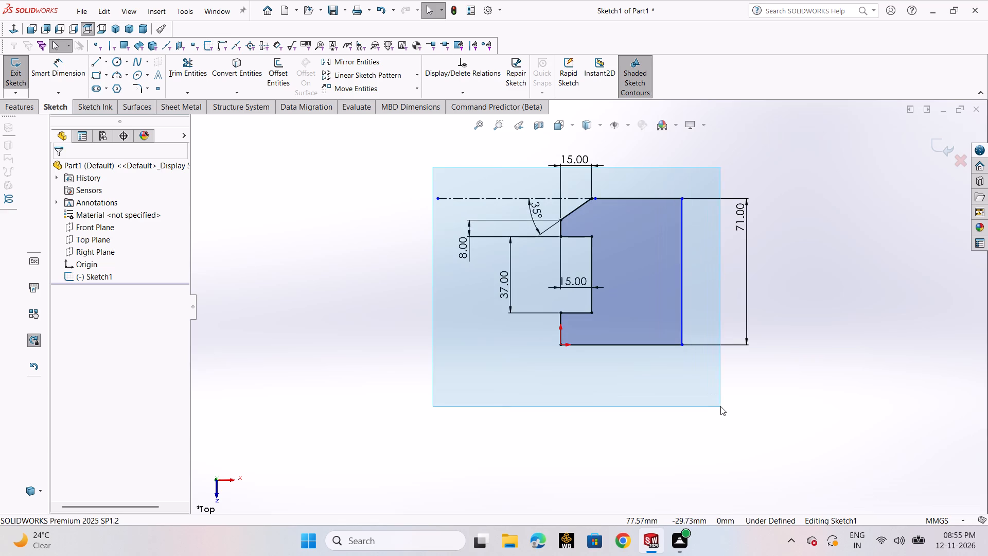
drag(720, 406, 723, 407)
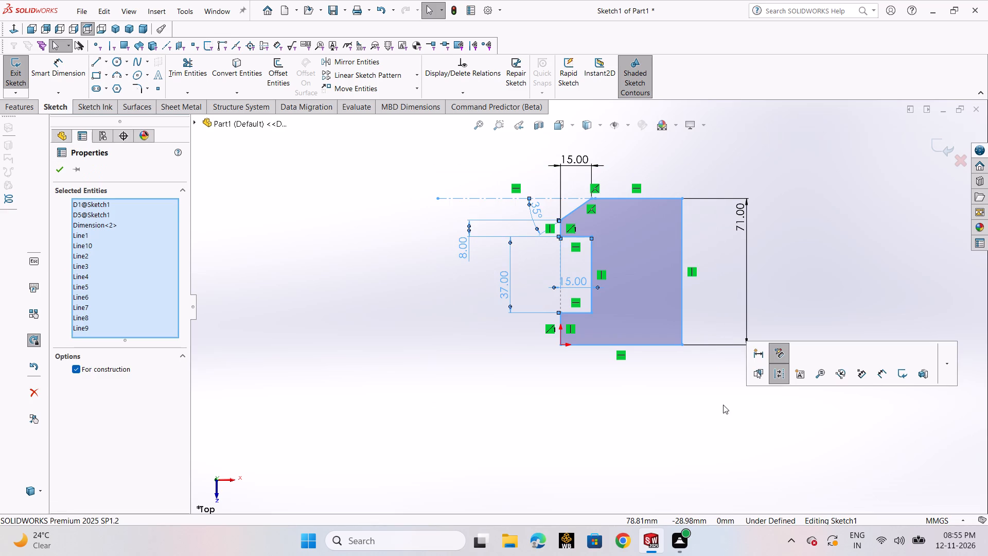
key(Delete)
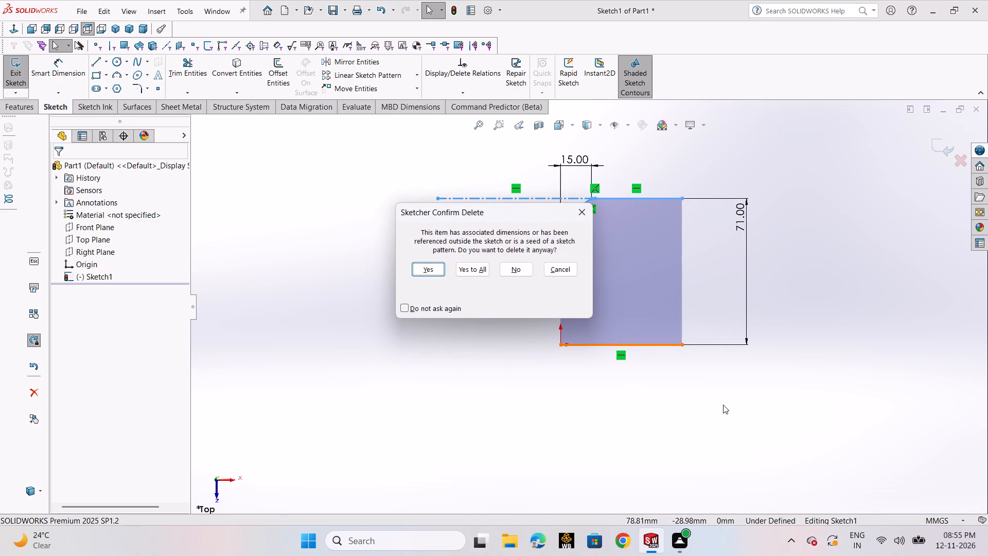
click(464, 266)
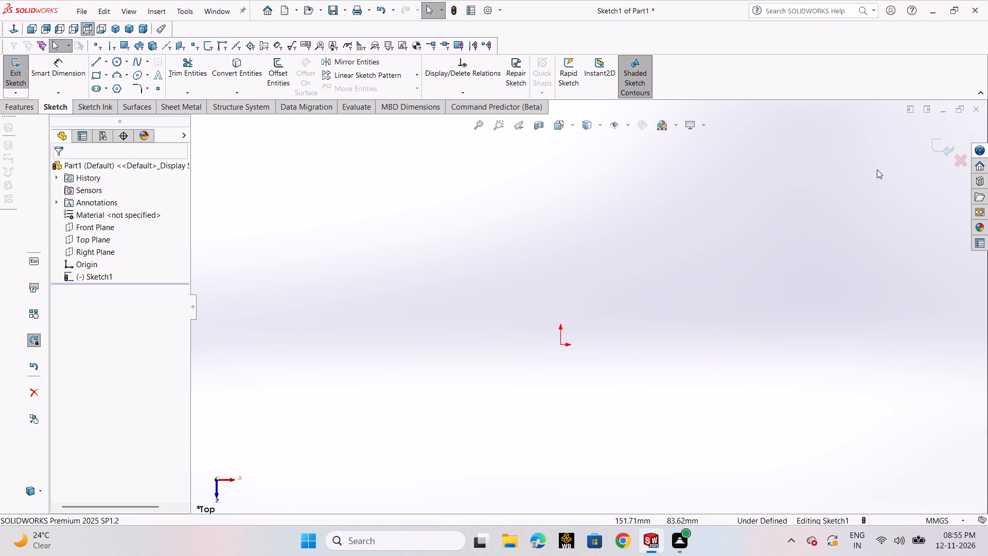
click(935, 149)
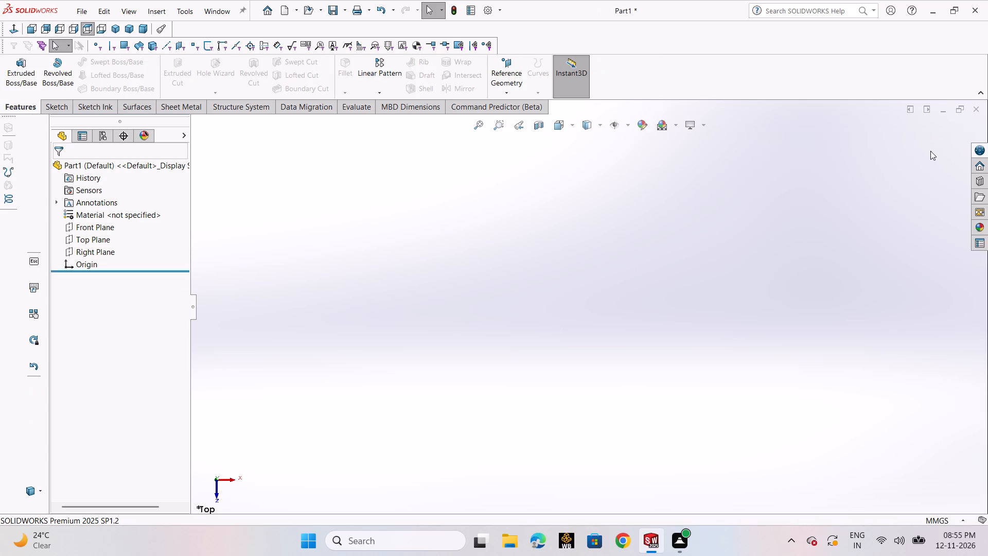
Start a Front Plane sketch and draw the profile's bottom, right and top edges from the origin, about 61 mm wide and 80 mm high.
click(109, 227)
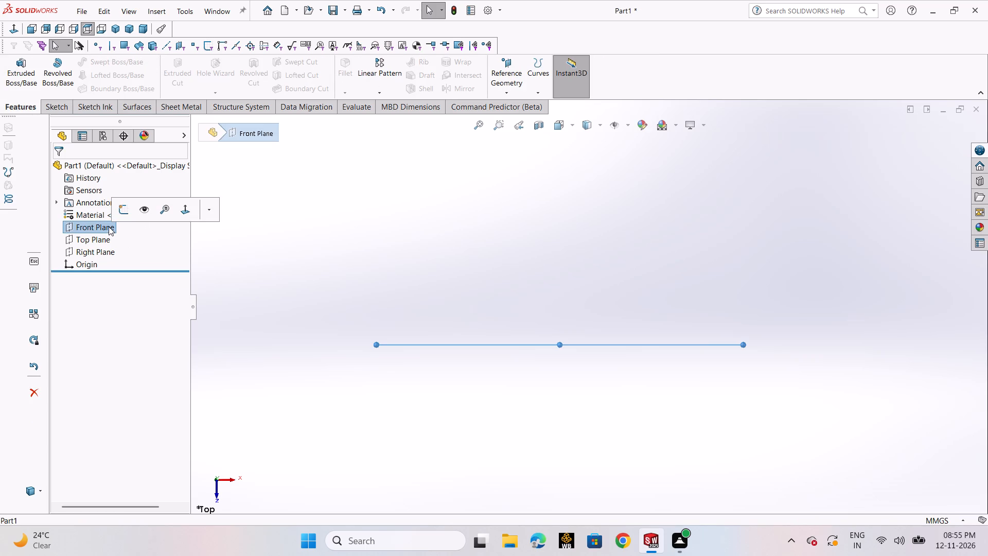
click(123, 206)
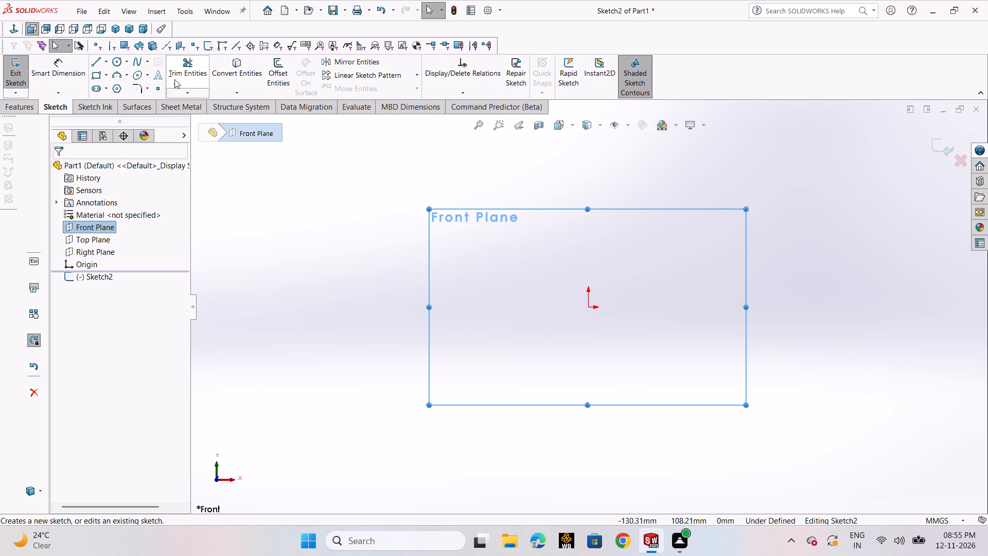
click(96, 59)
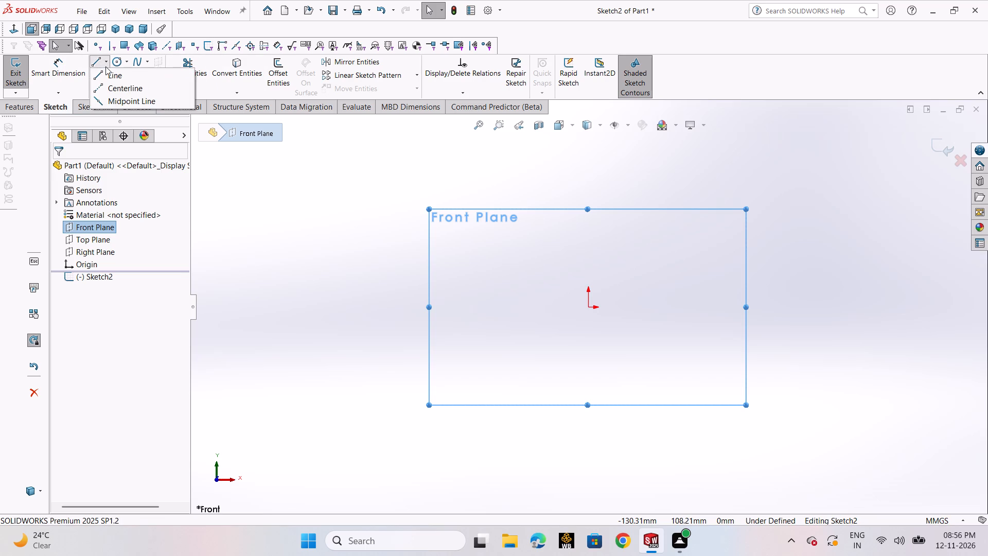
click(110, 77)
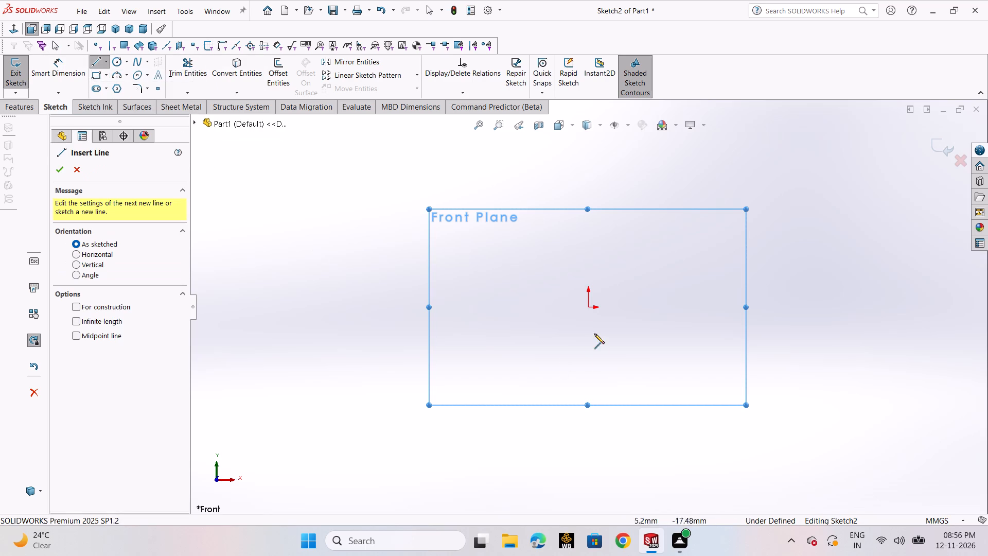
click(586, 307)
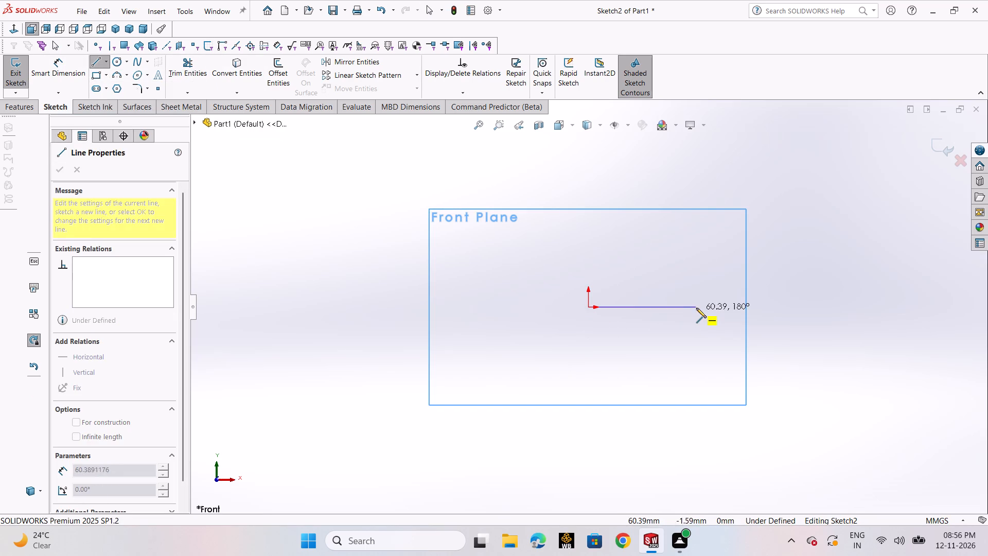
click(697, 306)
click(695, 164)
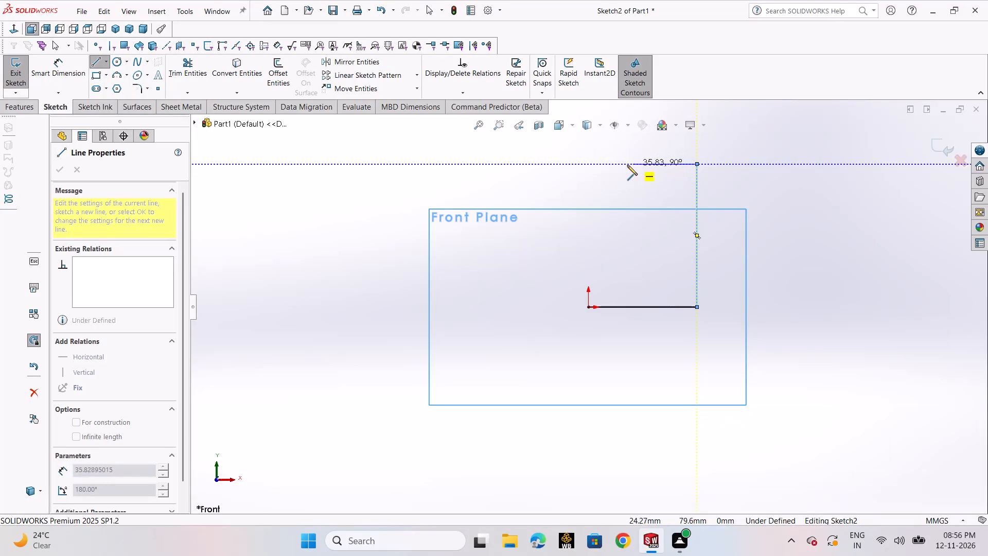
click(587, 167)
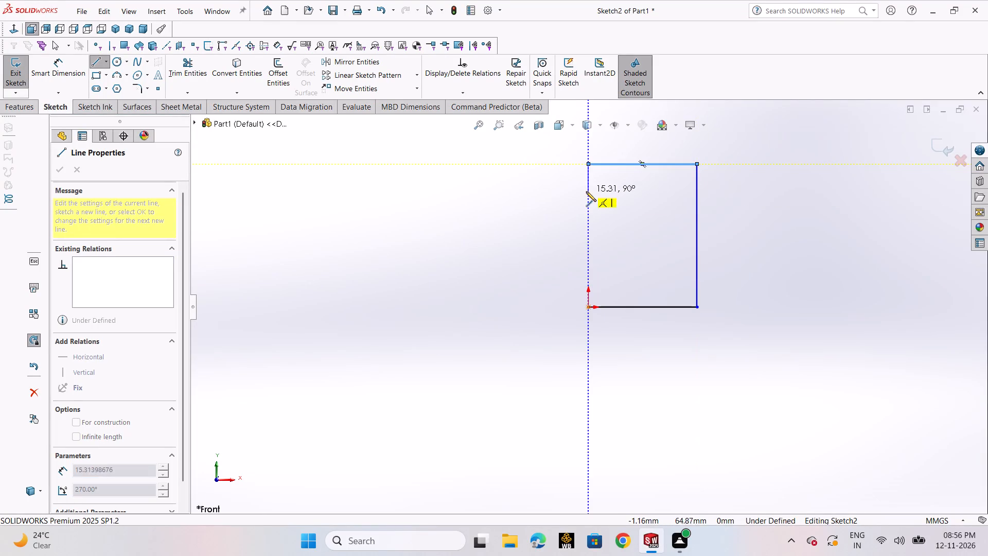
Close the profile down its left side to the origin with a rectangular inward notch whose lower edge sits about 13 mm above the bottom.
click(586, 196)
click(617, 197)
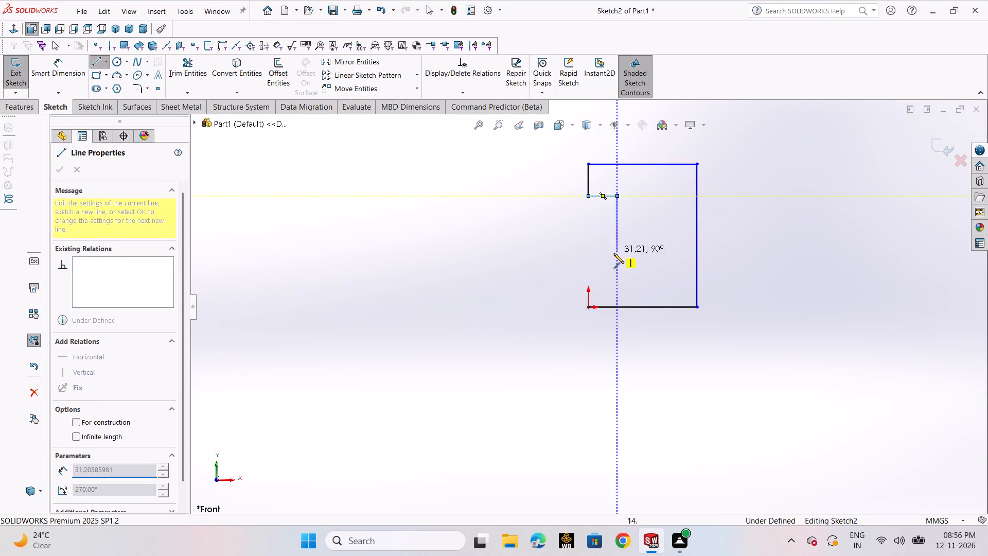
click(619, 280)
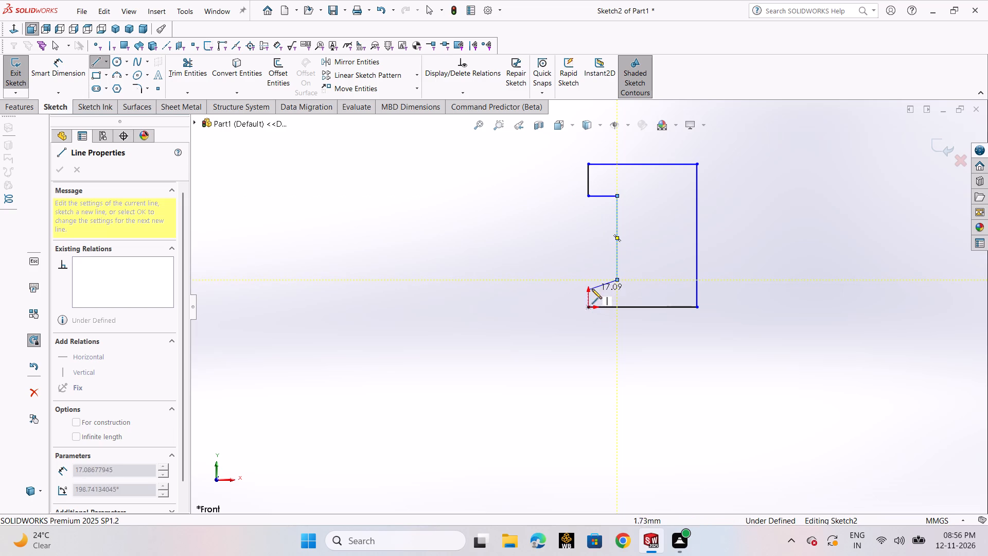
click(590, 279)
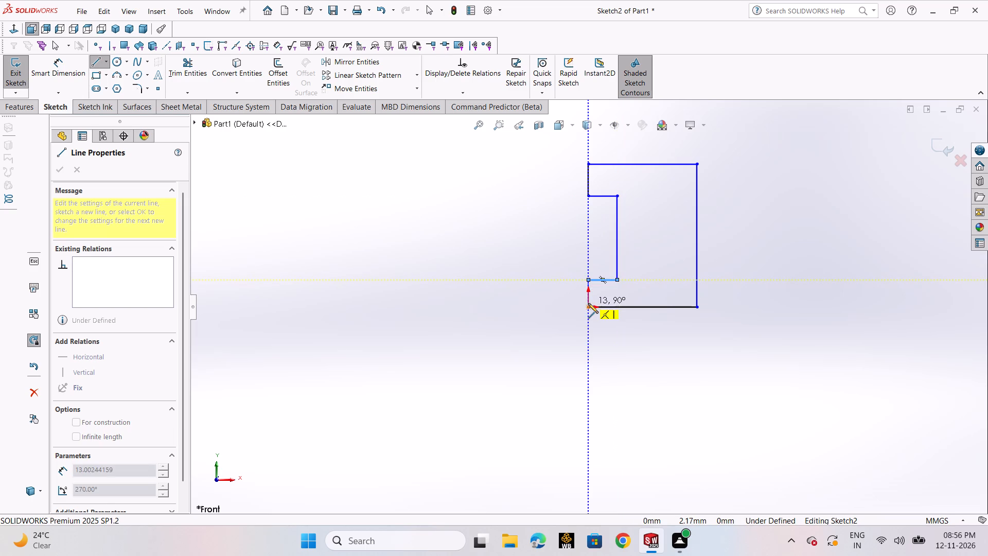
click(589, 307)
right_click(590, 307)
click(610, 313)
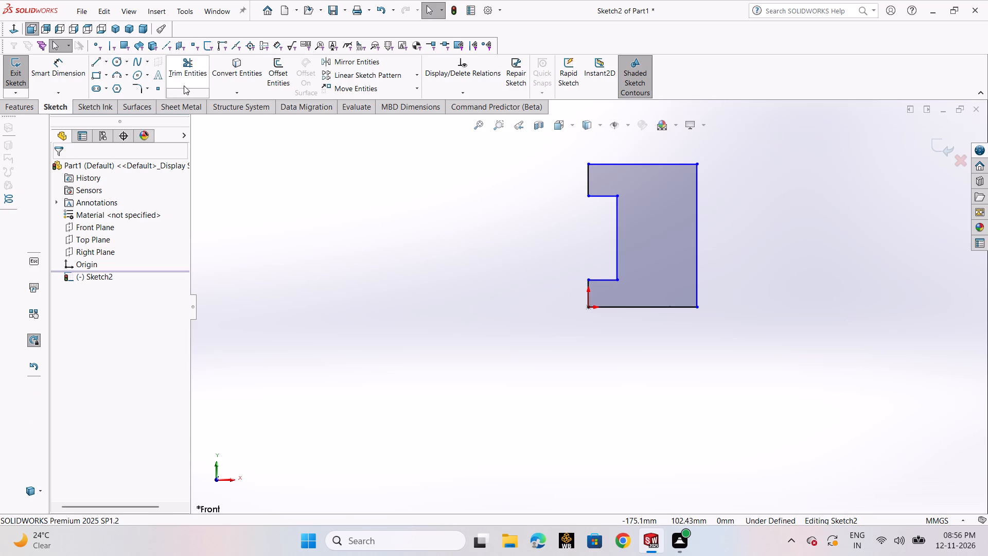
Dimension the overall height between the profile's top and bottom edges.
click(83, 71)
click(649, 166)
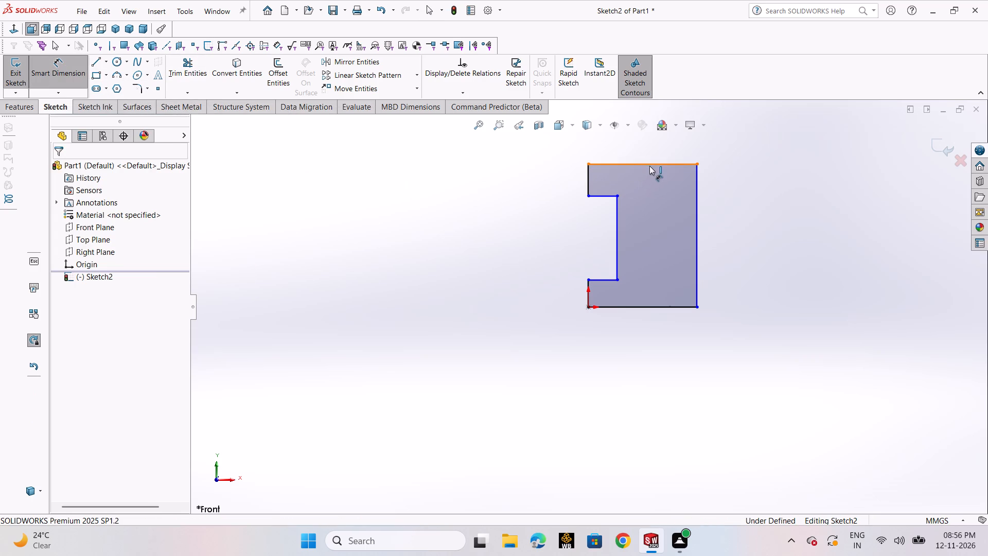
click(655, 306)
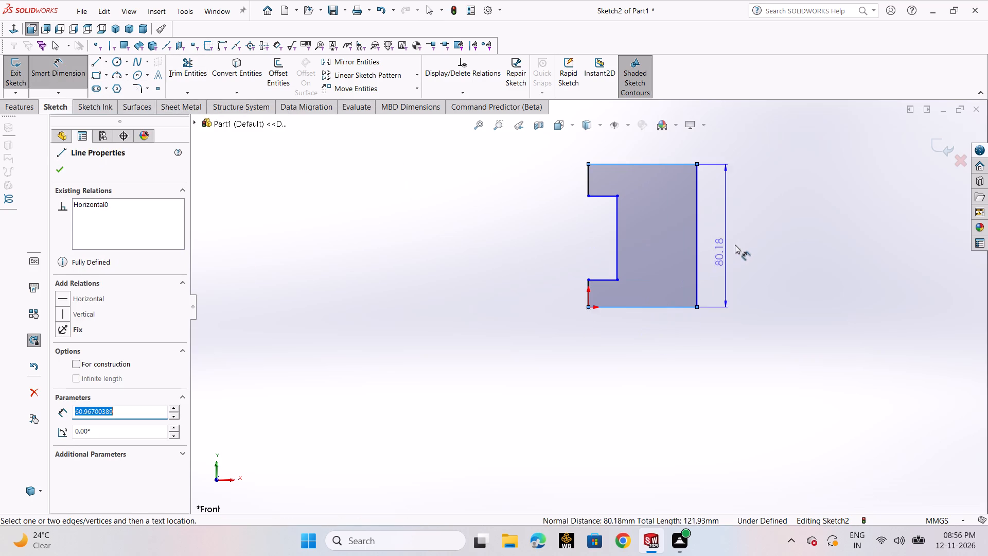
click(735, 244)
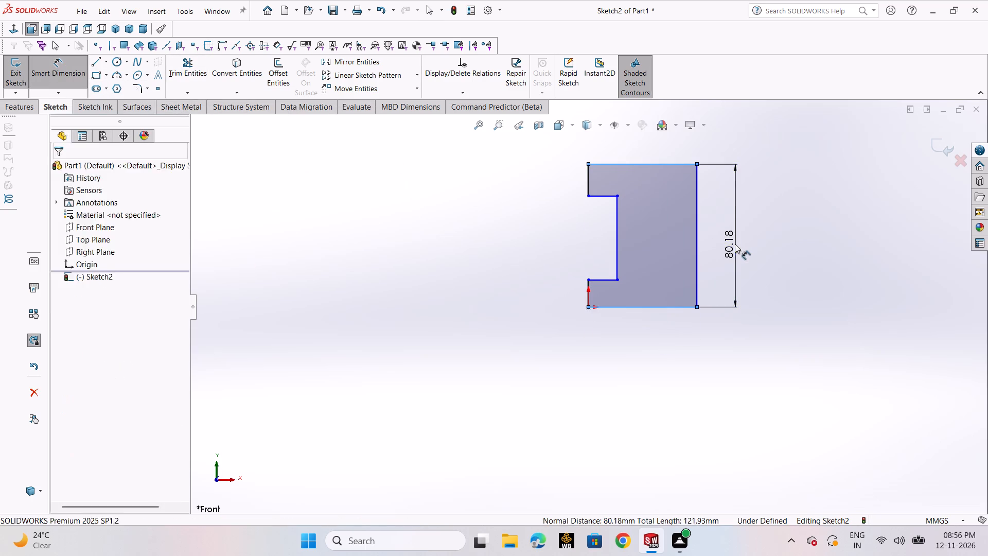
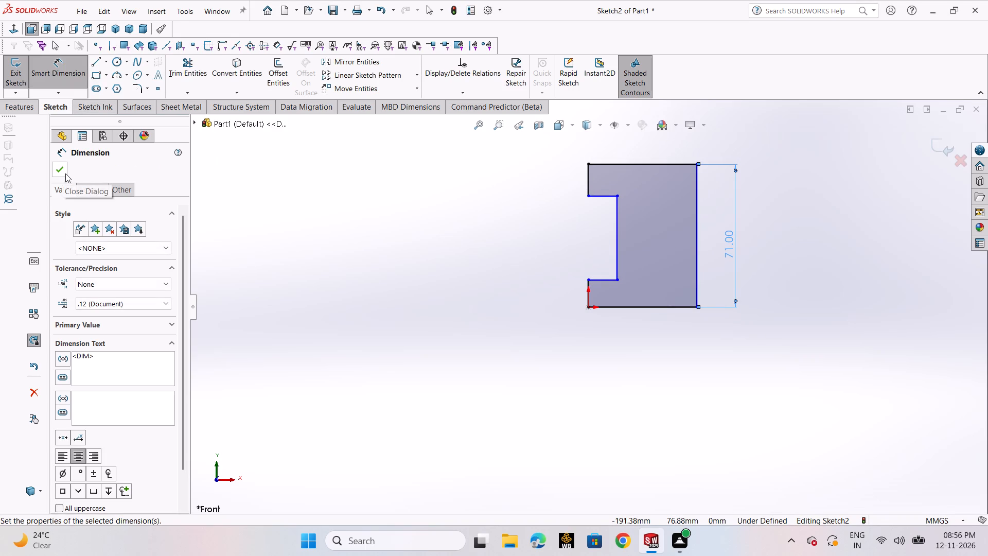
Dimension the notch's height between its upper and lower horizontal edges.
click(609, 194)
click(605, 278)
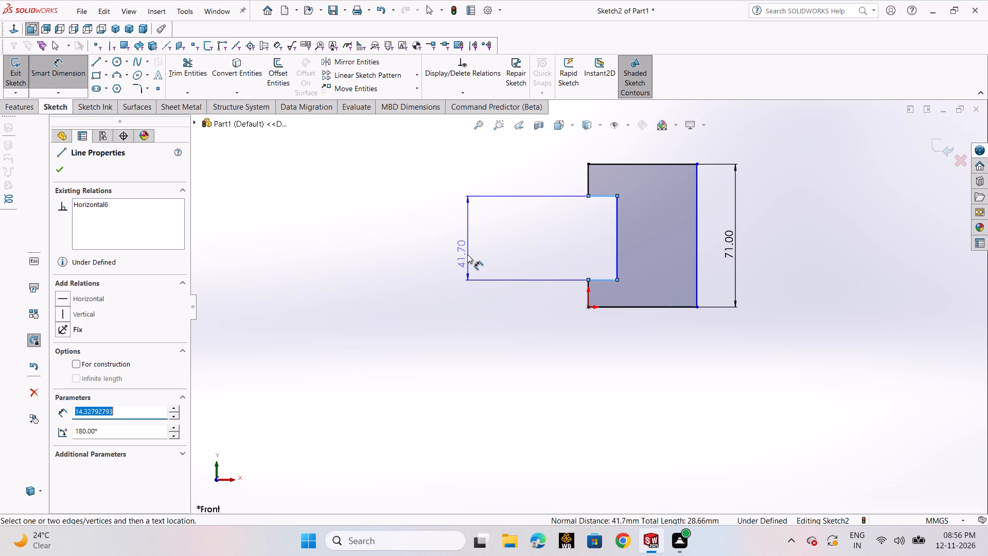
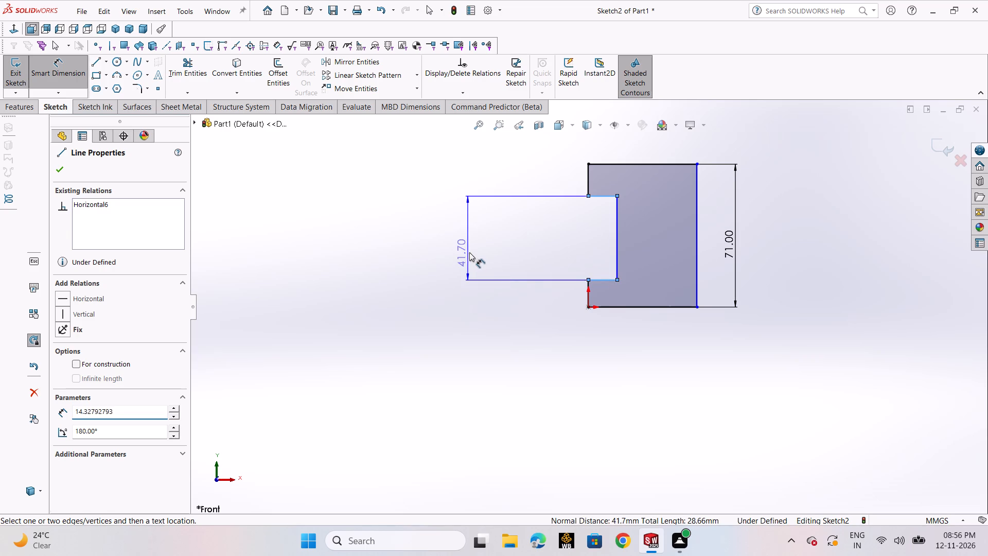
Set the notch's height dimension to 37 mm.
key(7)
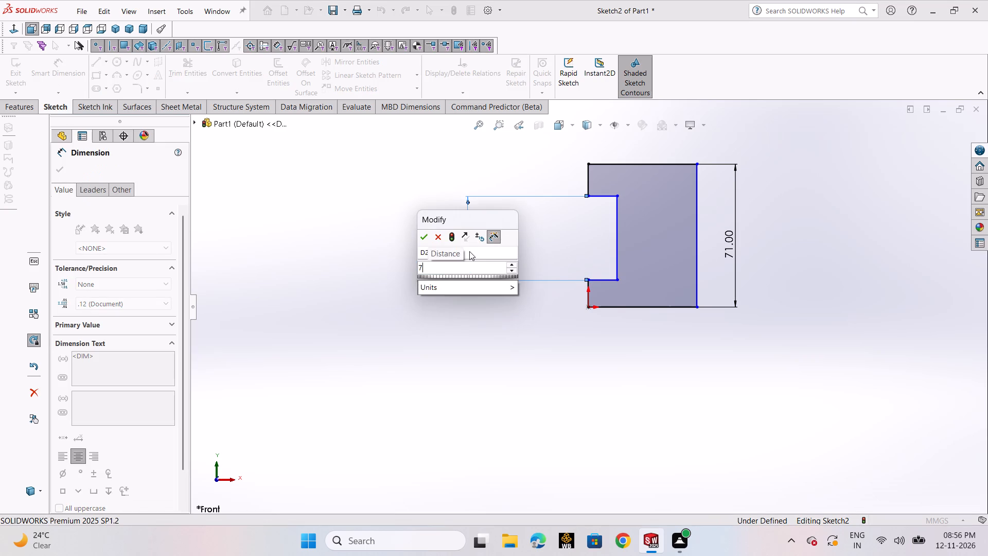
key(BackSpace)
text(37)
key(Return)
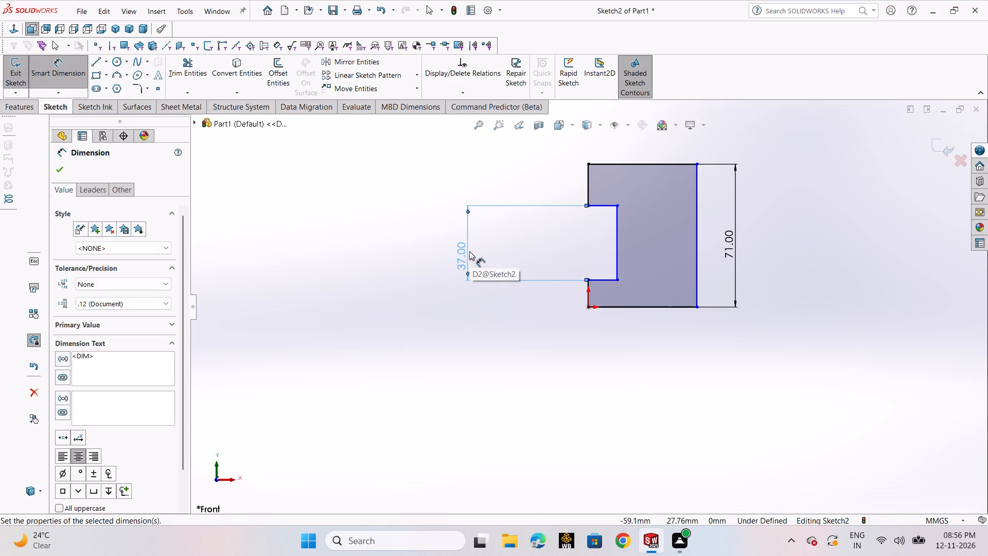
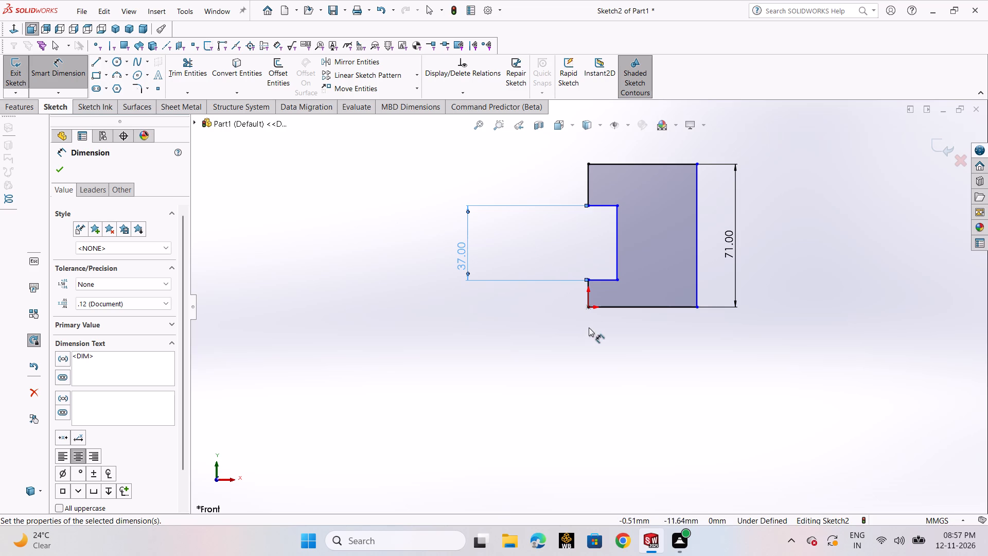
Dimension the profile's overall width between its two vertical sides as 27 mm.
click(588, 290)
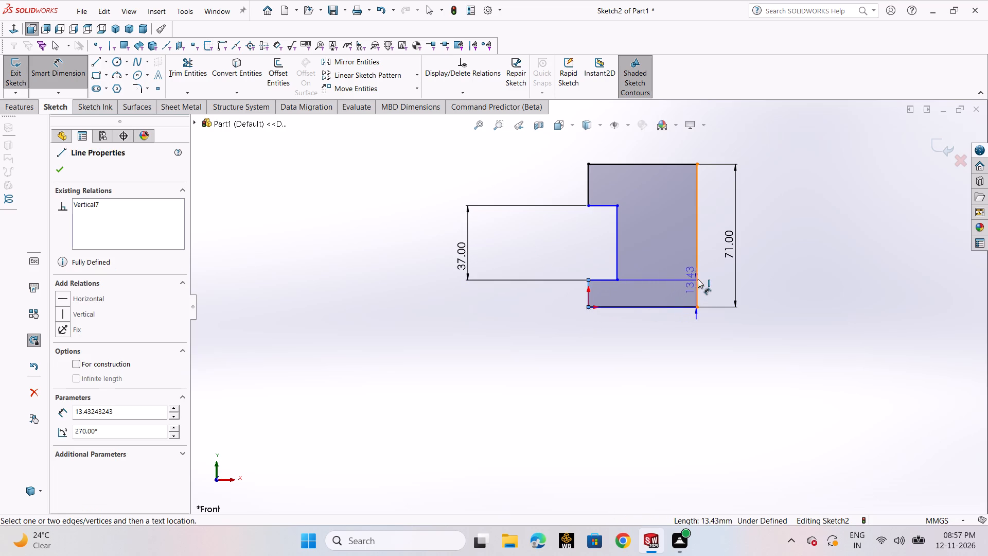
click(695, 276)
click(648, 353)
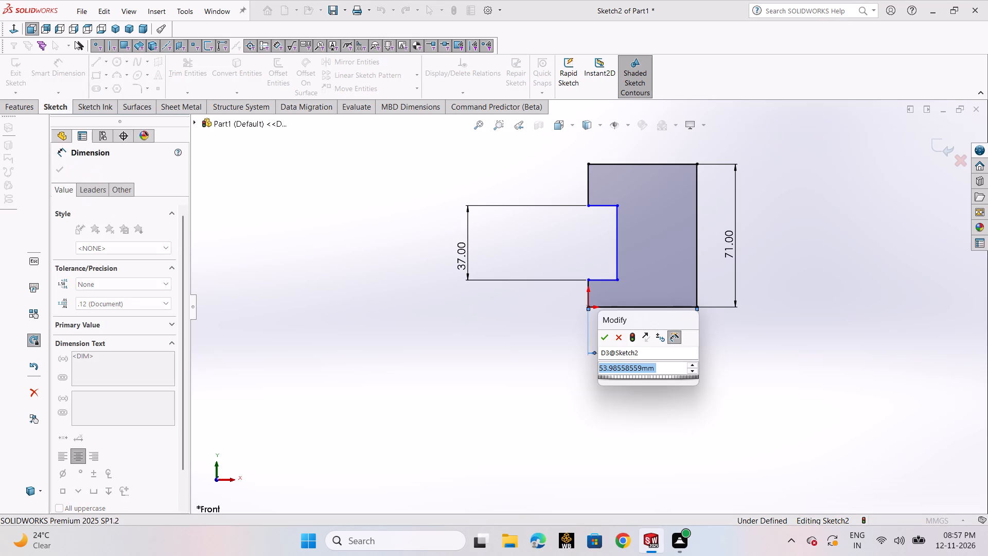
text(35-8)
key(Return)
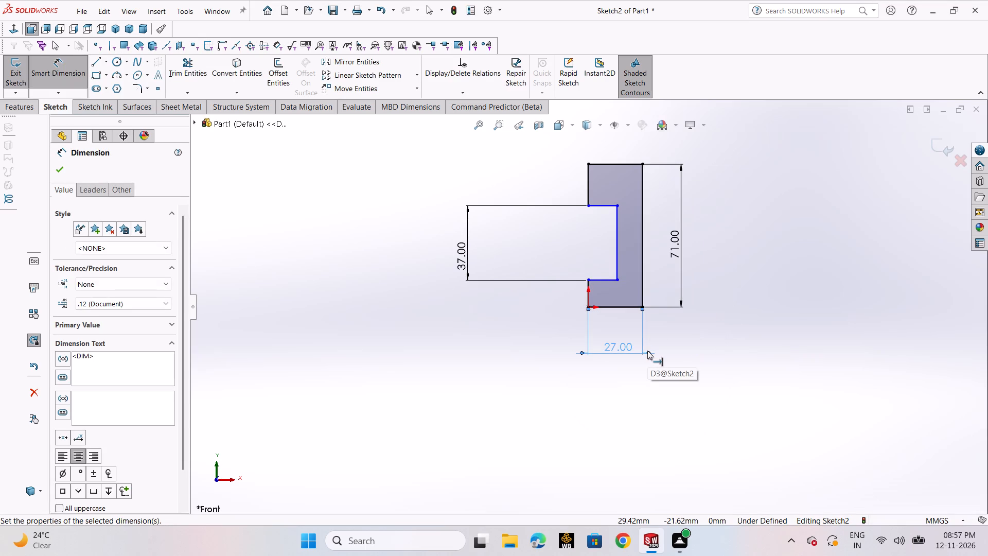
click(55, 173)
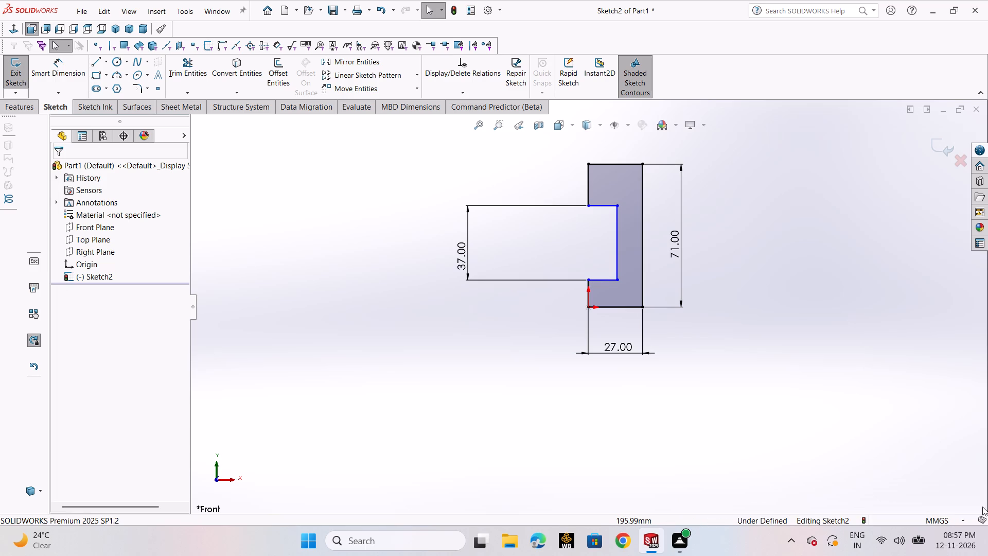
click(731, 269)
Add an angle-distance sketch chamfer of 15 mm and 35 degrees at the profile's upper-left corner.
click(145, 90)
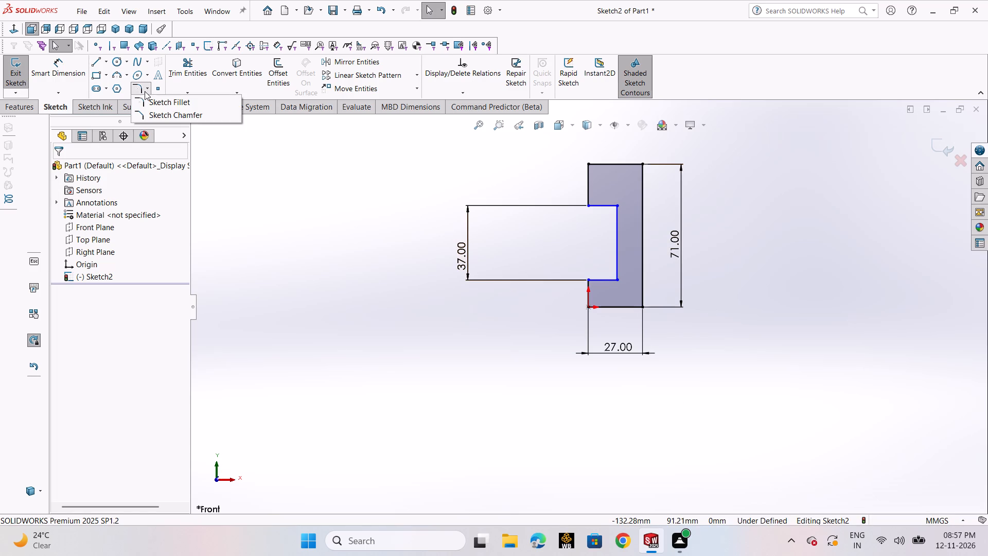
click(155, 116)
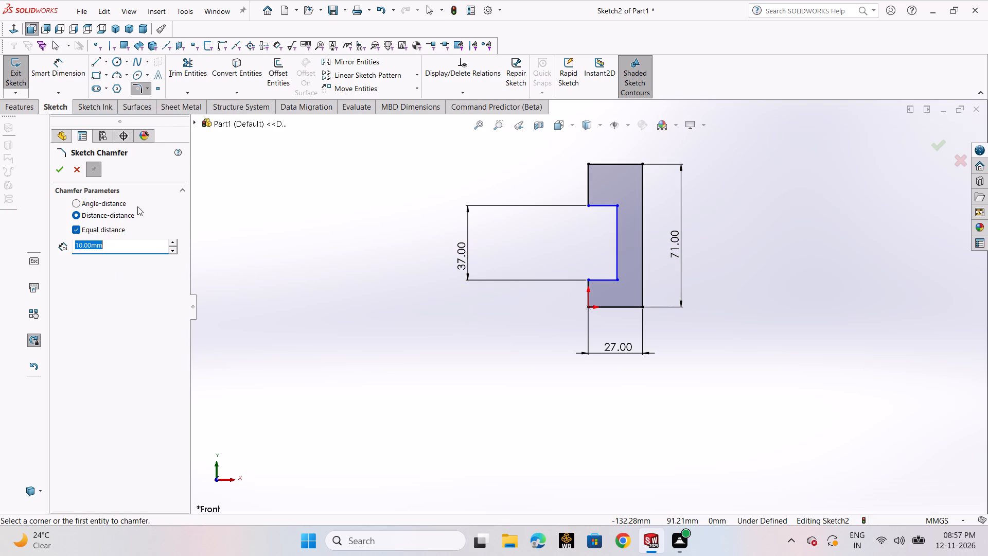
click(106, 202)
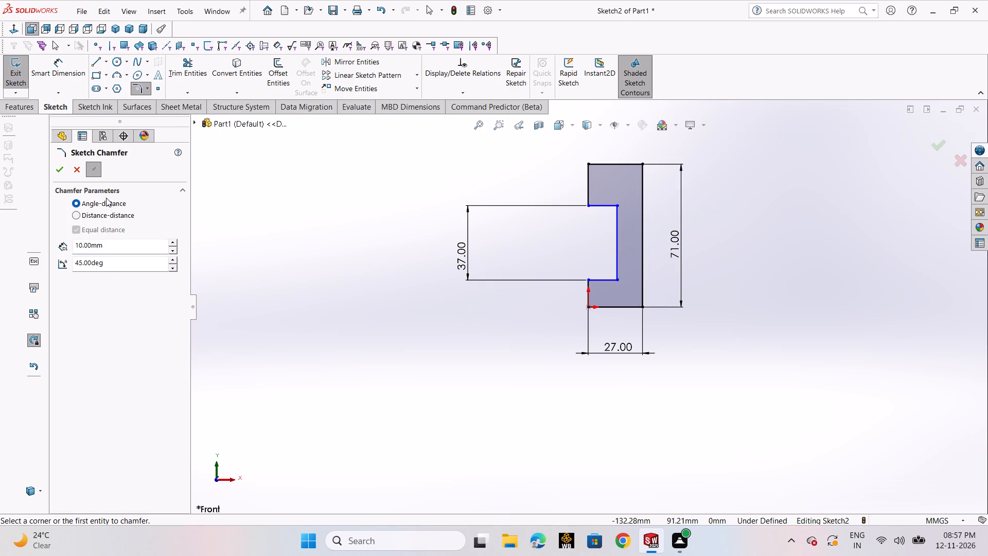
double_click(115, 247)
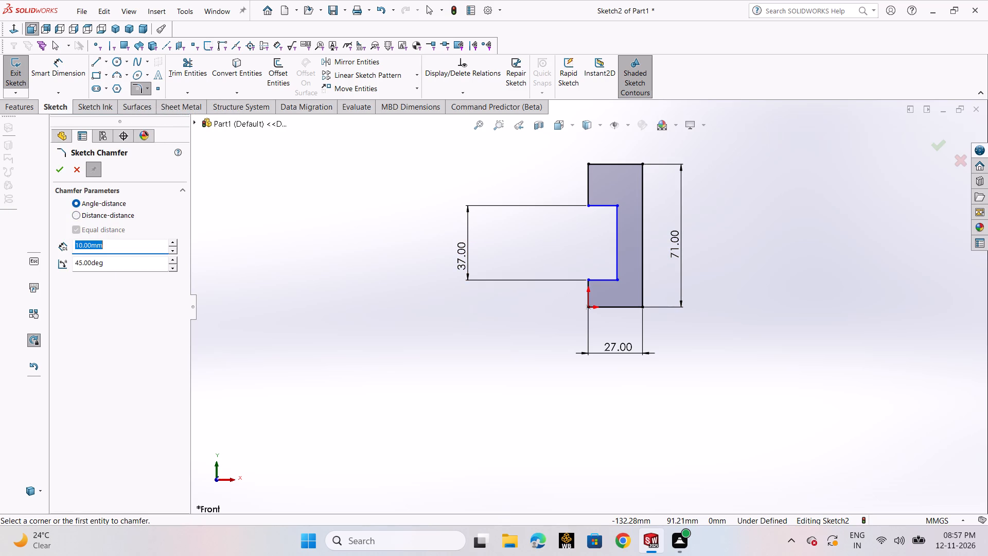
text(15)
double_click(115, 263)
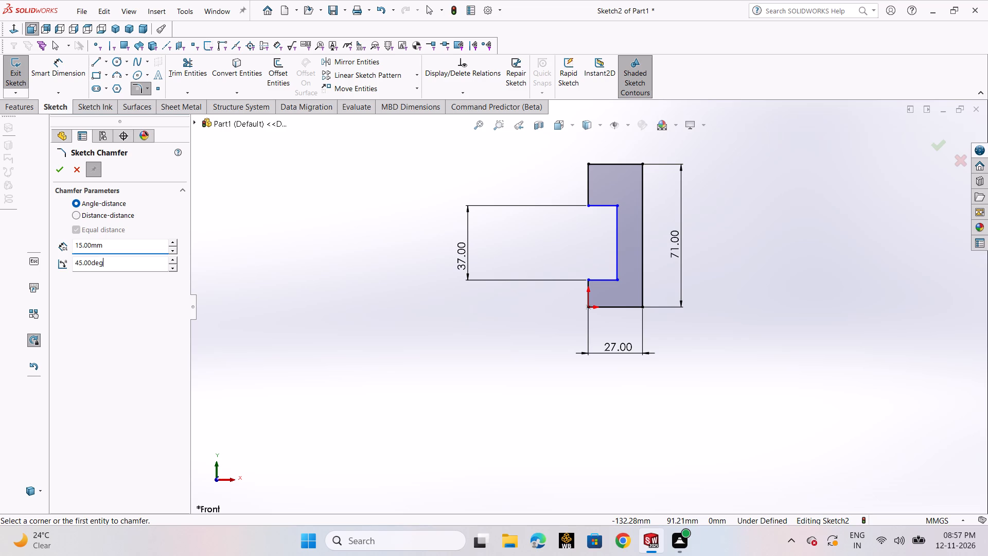
text(35)
key(Return)
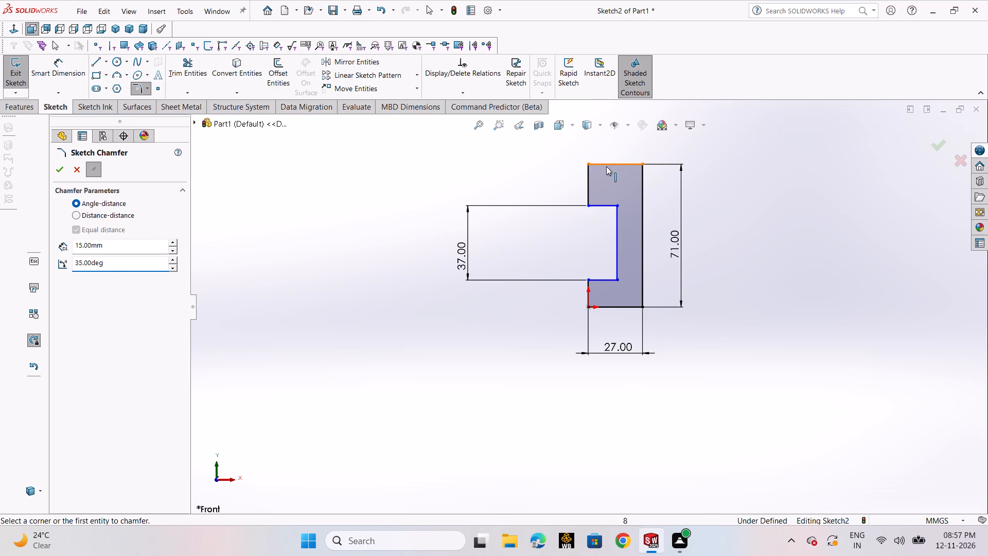
click(591, 163)
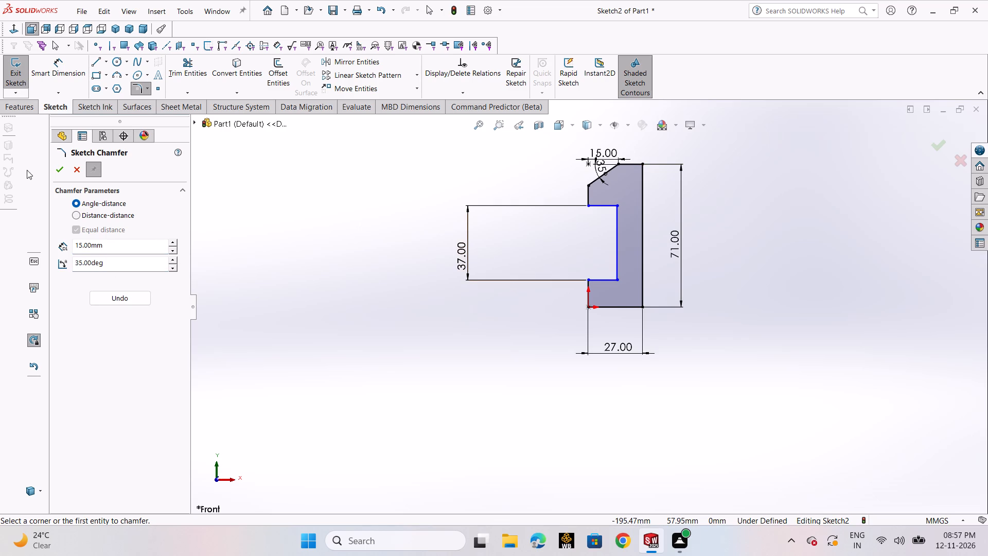
click(56, 171)
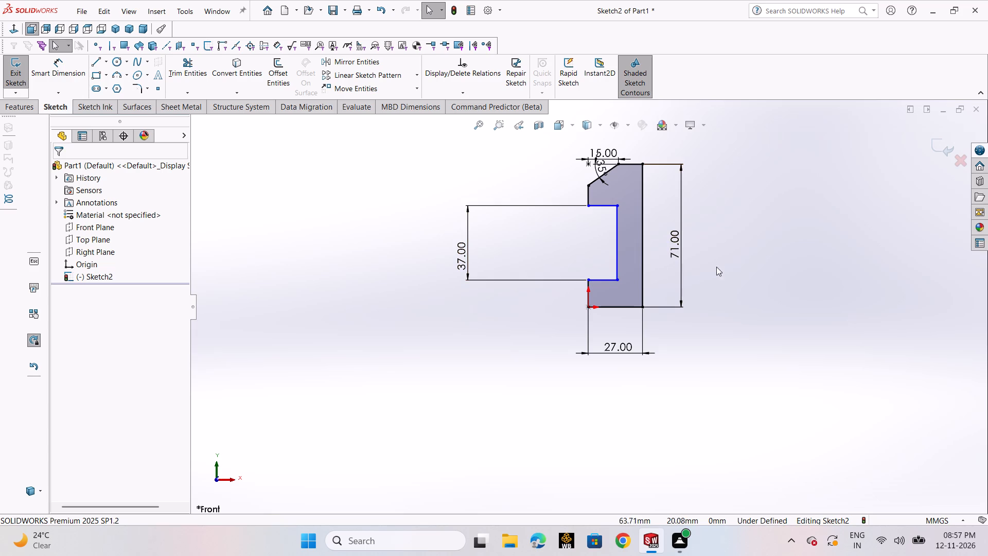
Dimension the short vertical edge between the chamfer and the notch as 8 mm.
click(55, 67)
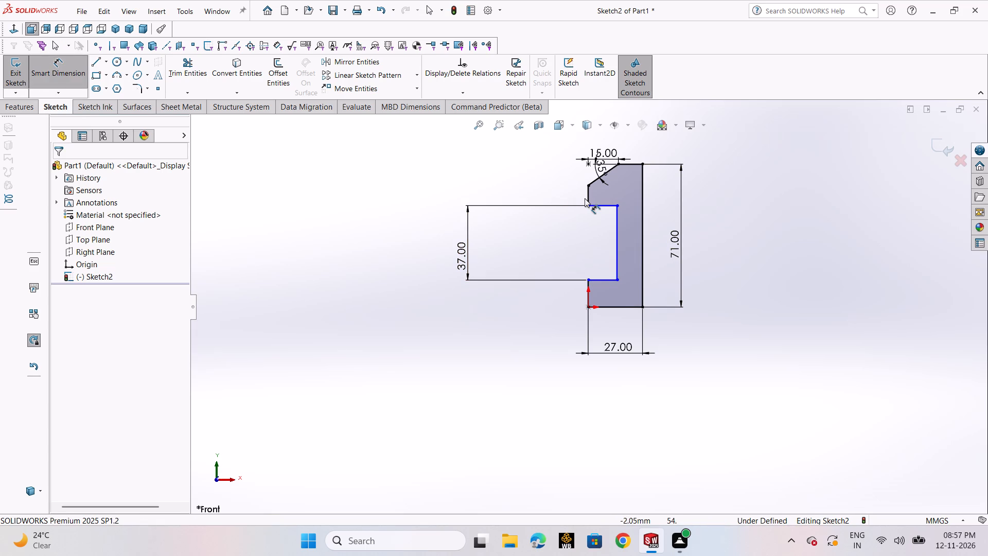
click(588, 196)
click(408, 199)
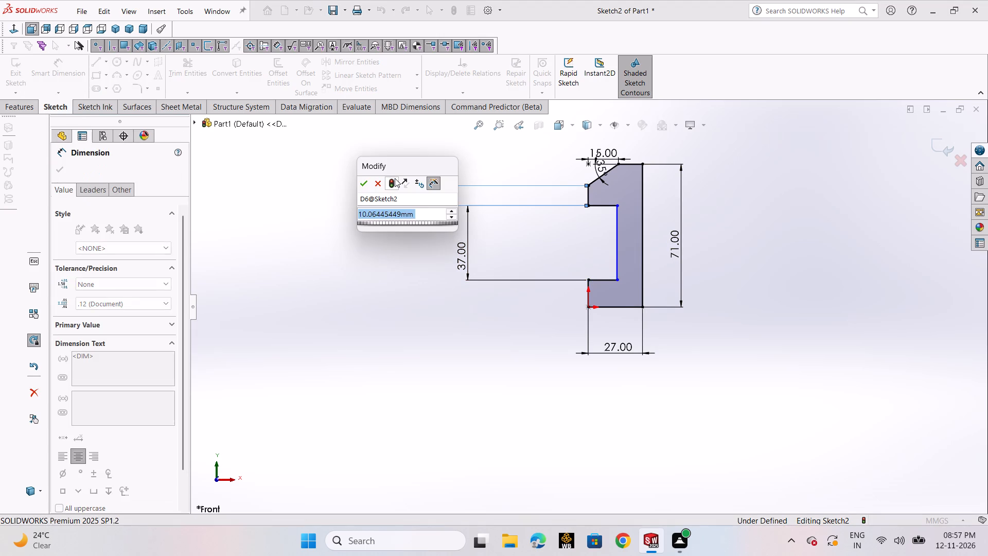
key(8)
key(Return)
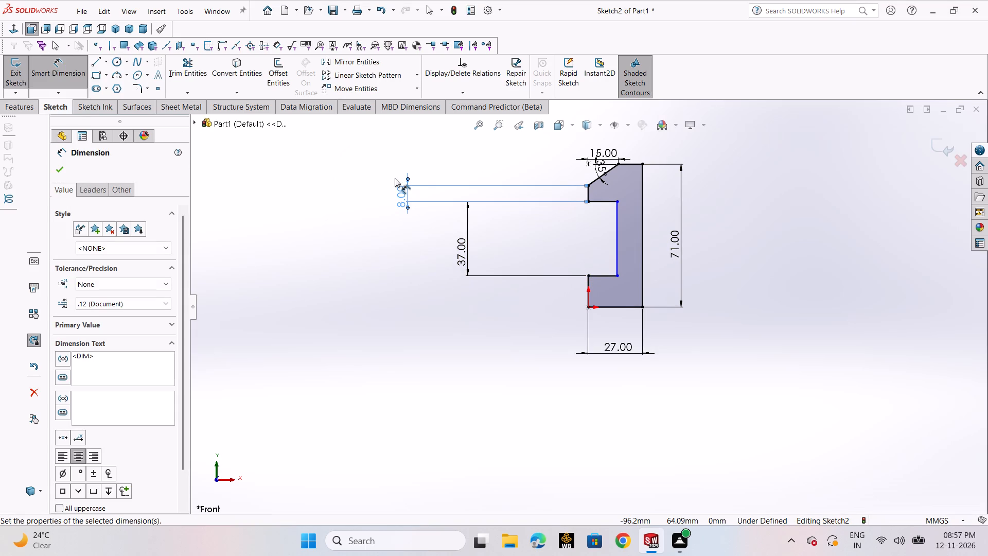
click(60, 171)
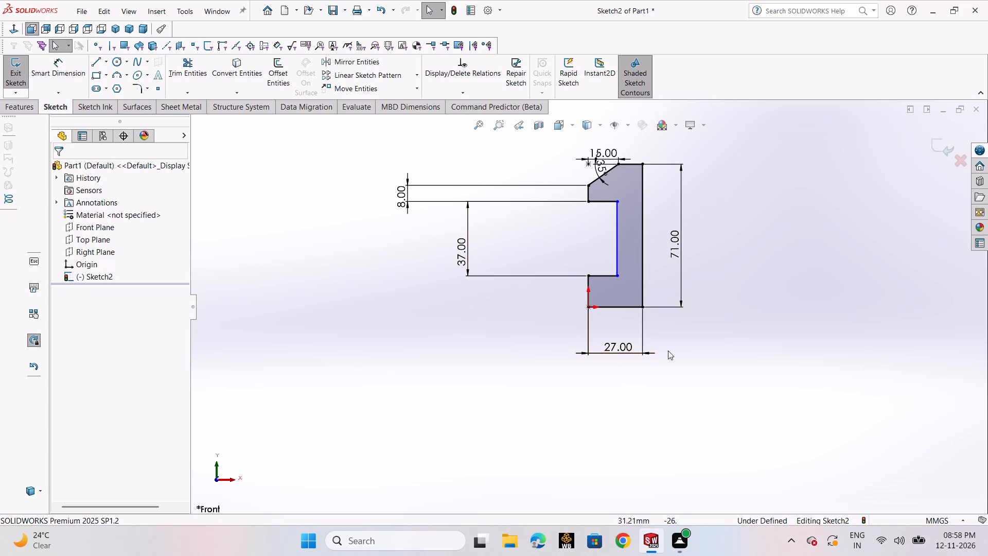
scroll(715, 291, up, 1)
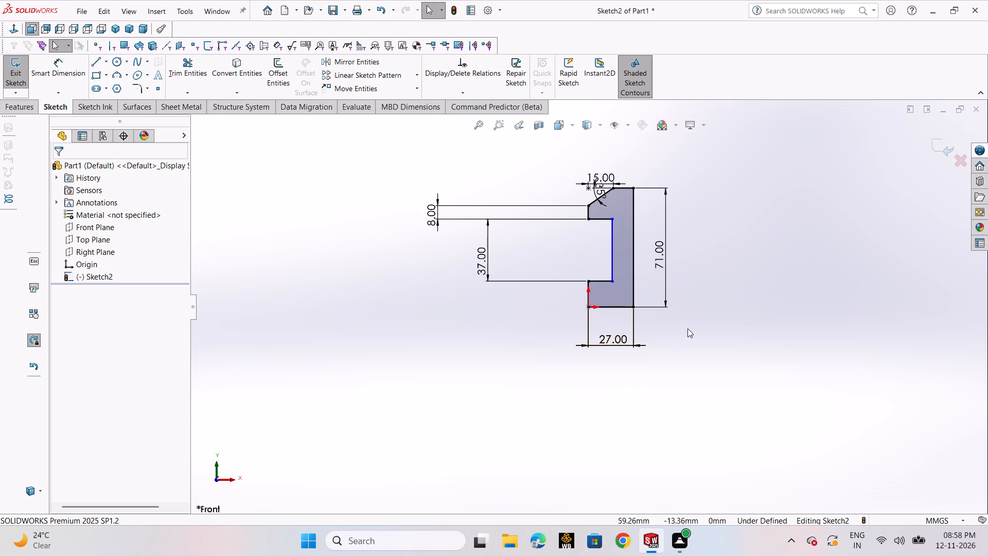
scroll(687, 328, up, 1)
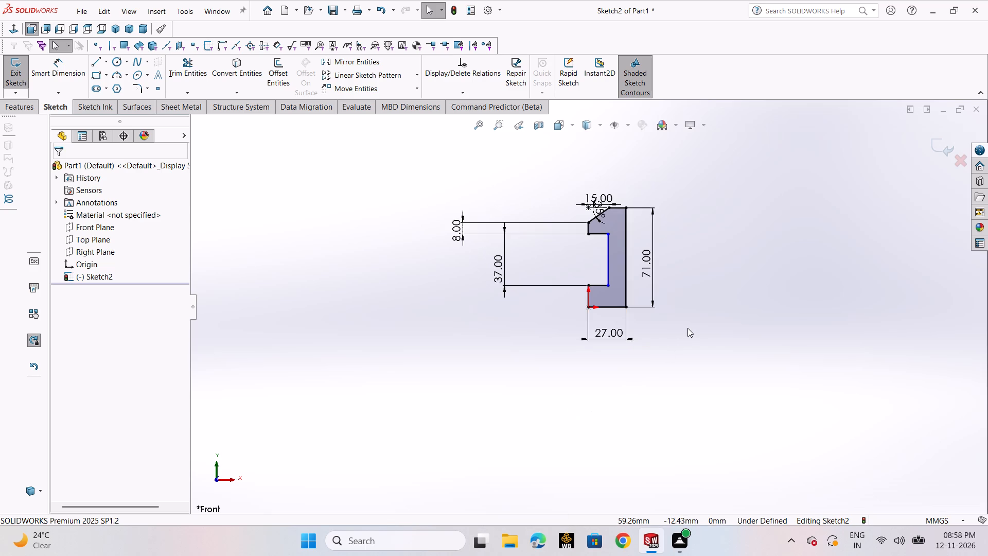
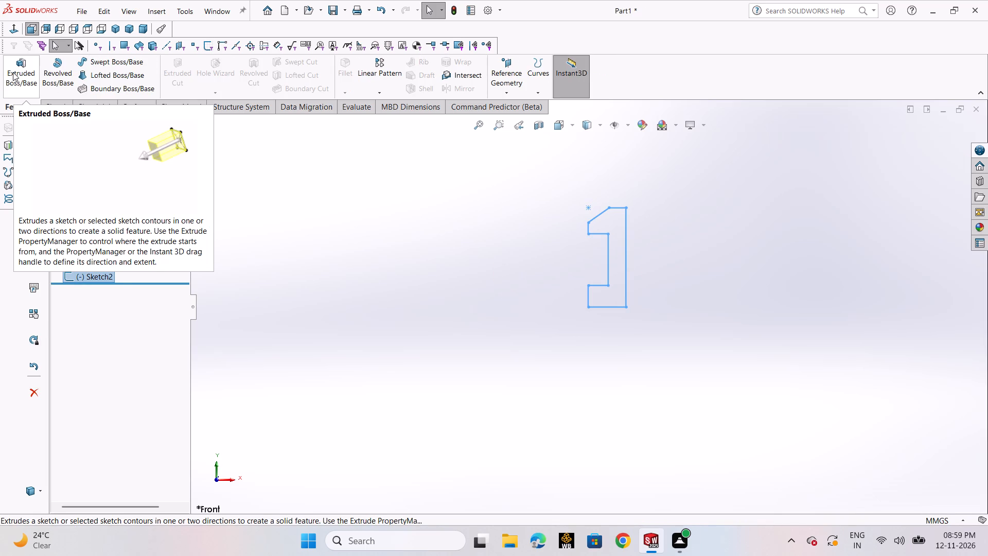
Extrude the notched profile as a solid boss with a blind depth of 84 mm from the sketch plane.
click(13, 72)
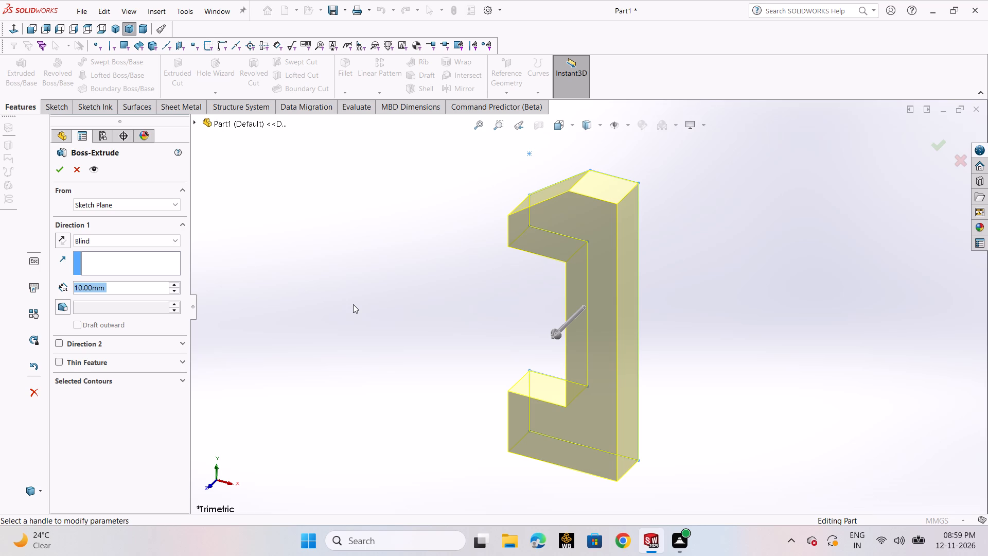
text(84)
key(Return)
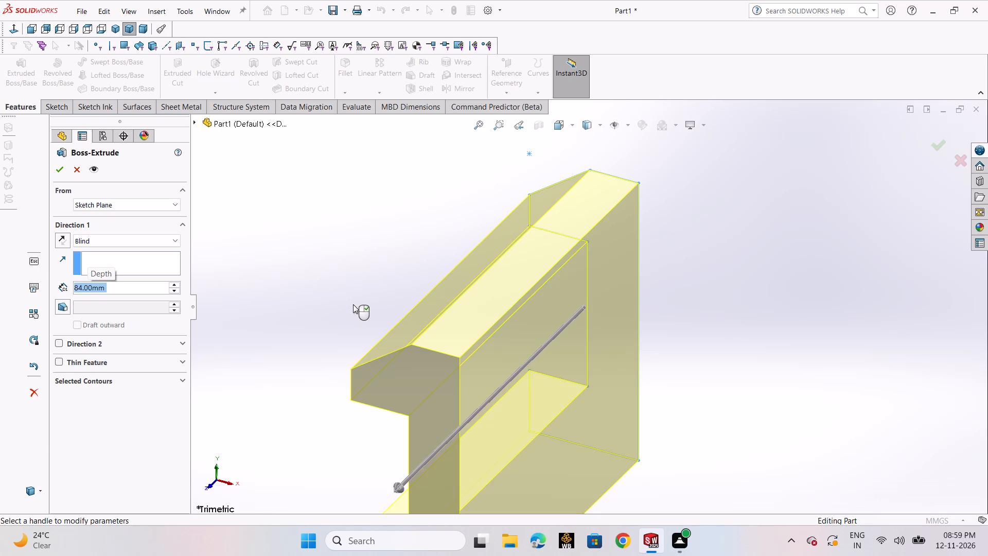
click(64, 173)
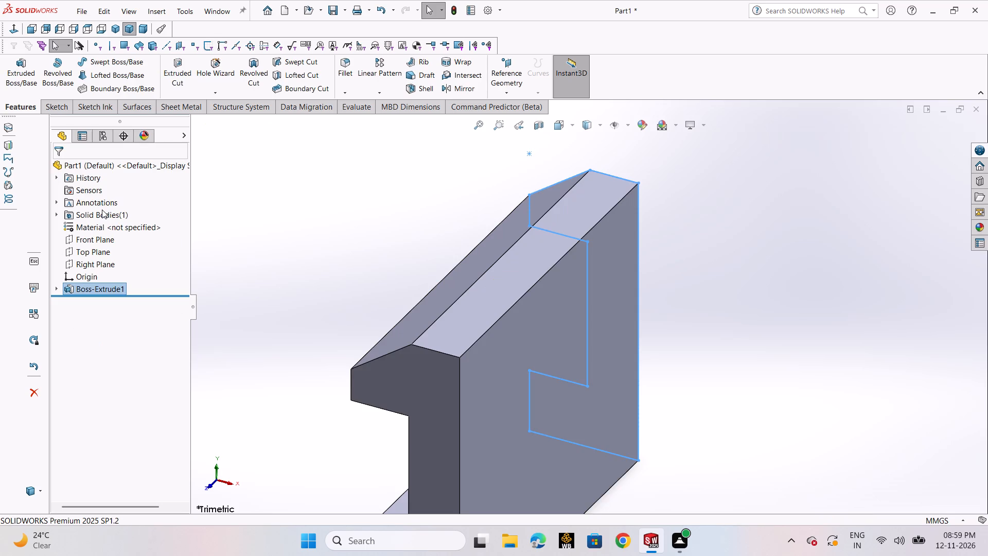
Open a new sketch on the upward-facing ledge face at the bottom of the body's notch.
key(ctrl+7)
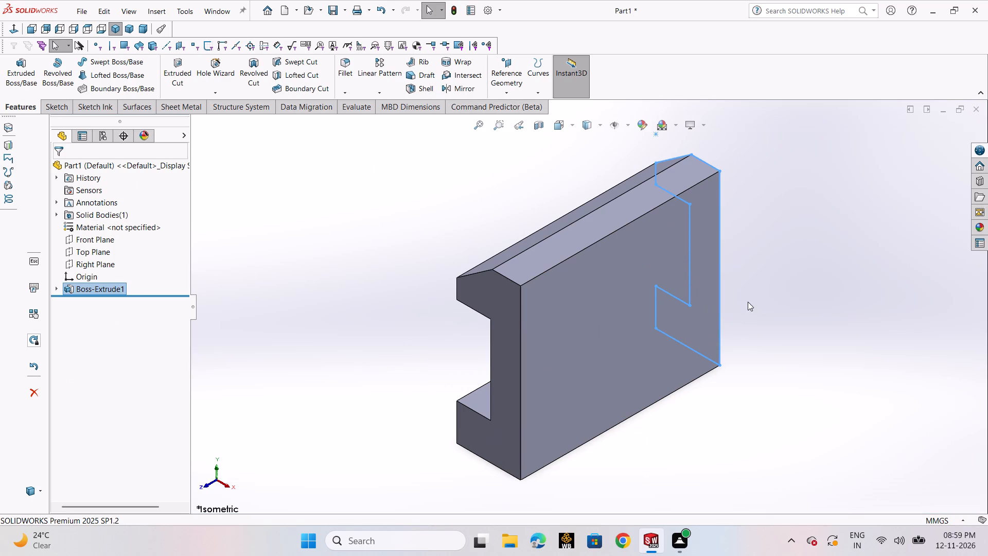
click(801, 298)
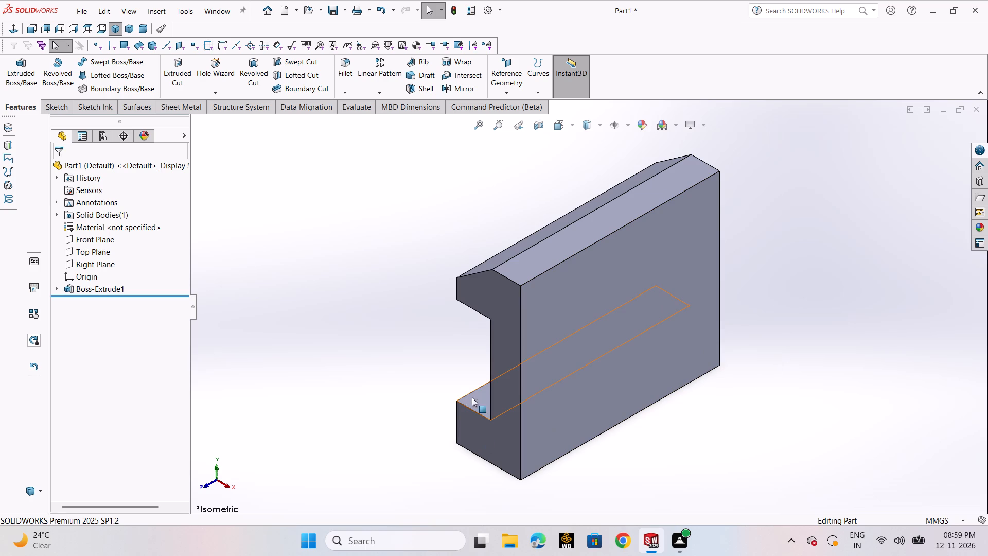
click(475, 398)
click(536, 367)
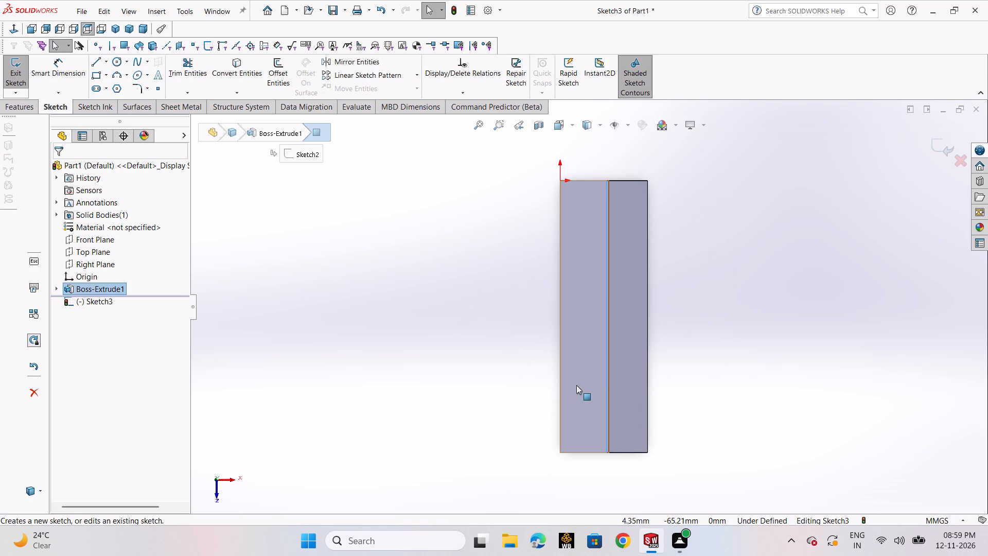
click(495, 373)
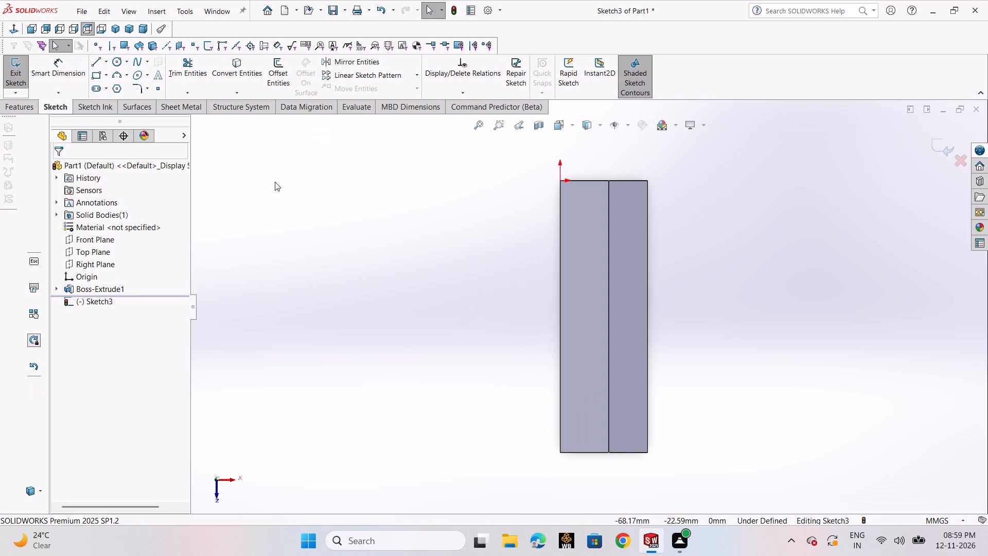
Sketch a corner rectangle about 14.3 by 14.7 mm on the ledge, starting from its outer front corner.
click(102, 75)
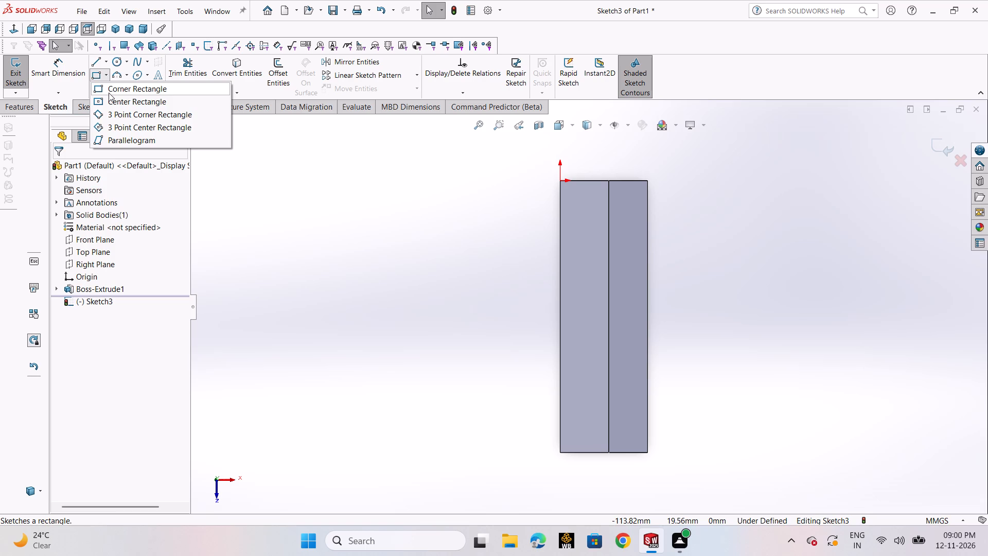
click(109, 93)
middle_drag(644, 427, 645, 417)
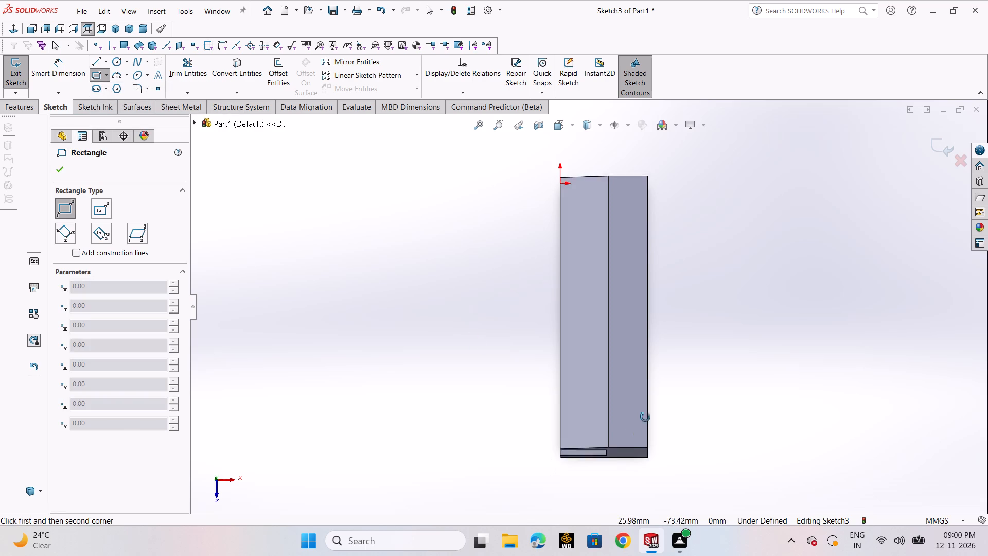
middle_drag(645, 417, 642, 412)
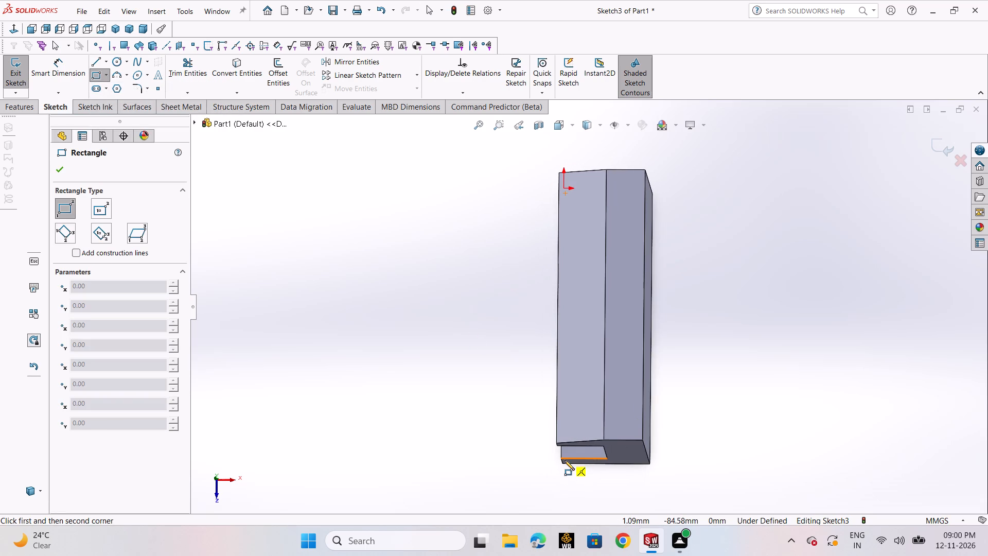
click(562, 460)
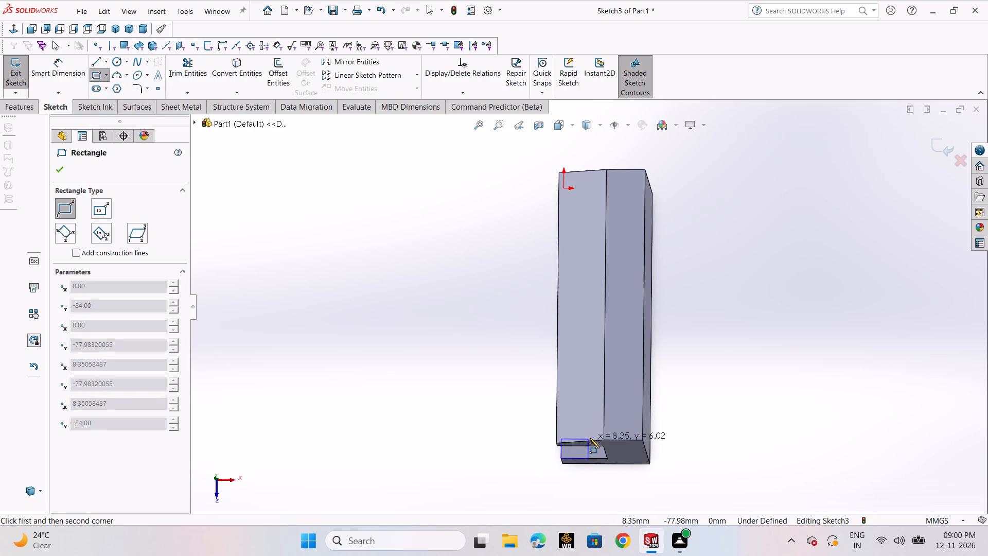
middle_drag(605, 415, 614, 385)
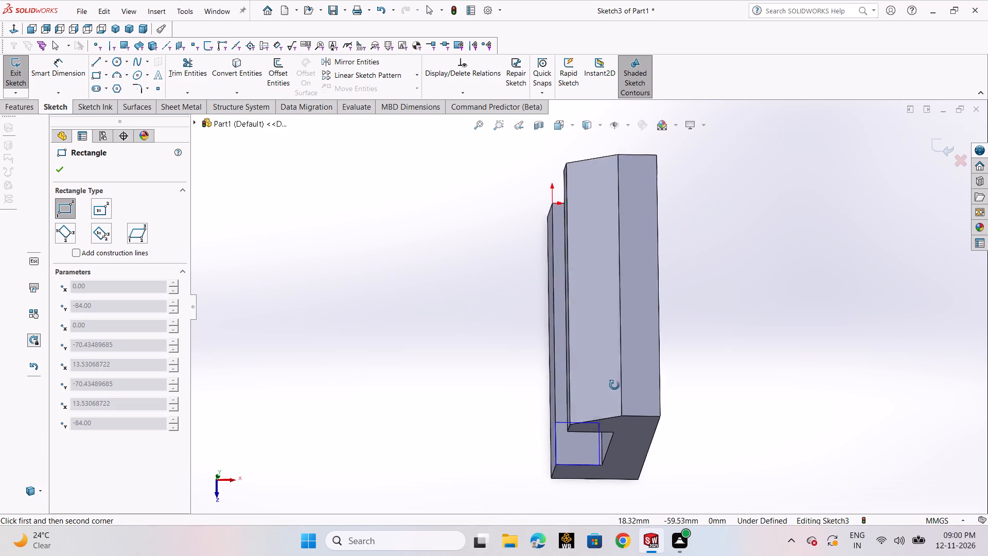
middle_drag(614, 385, 615, 353)
click(600, 426)
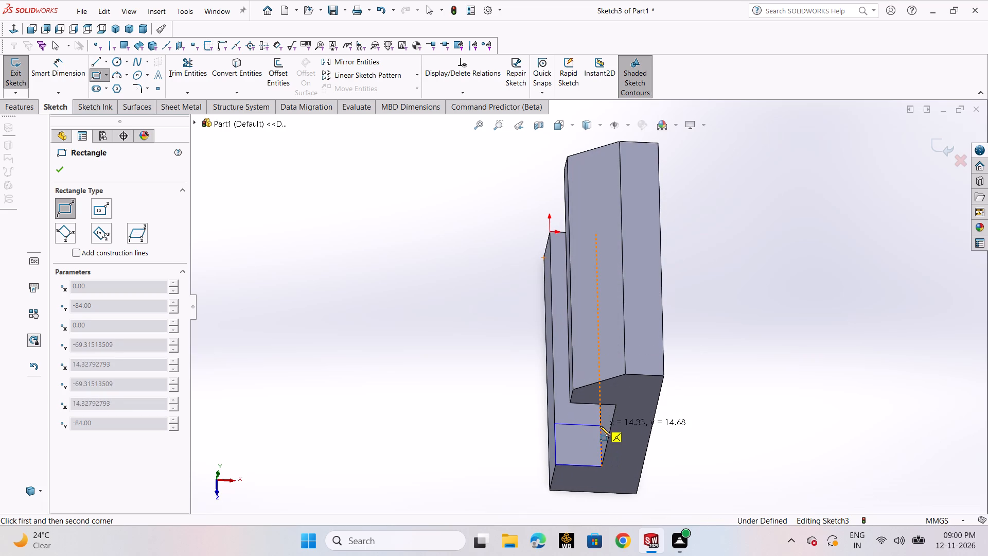
right_click(600, 426)
click(658, 438)
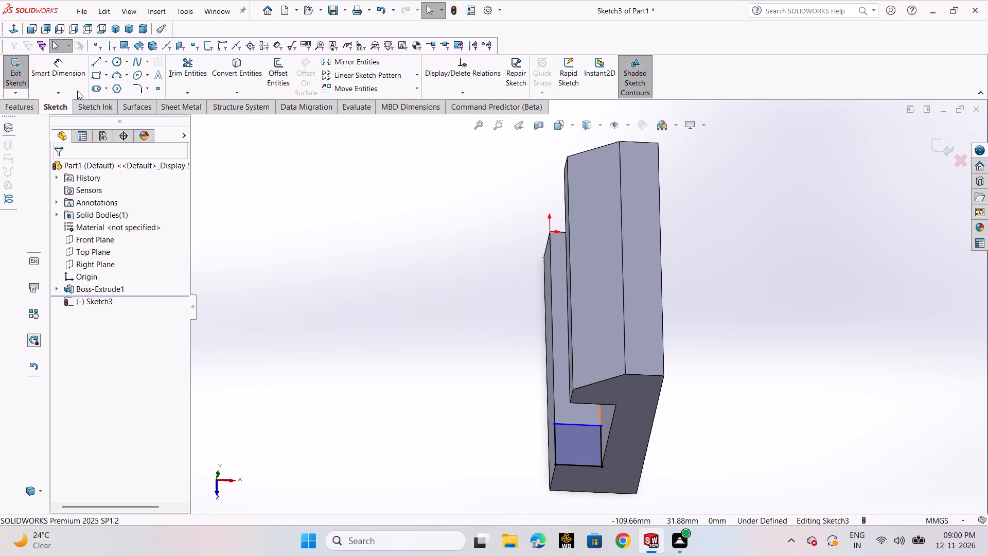
Dimension the rectangle from its inner edge that runs across the ledge.
click(57, 78)
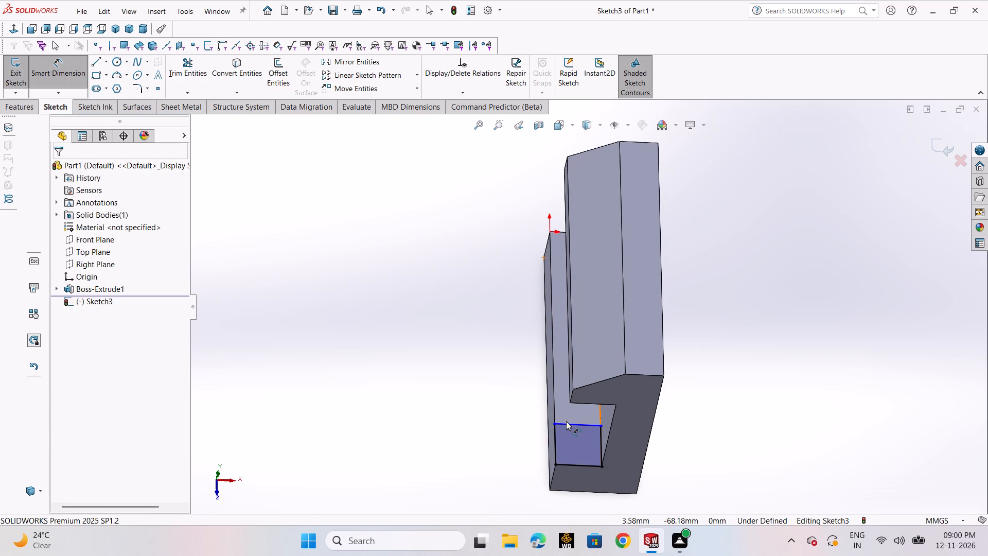
click(570, 423)
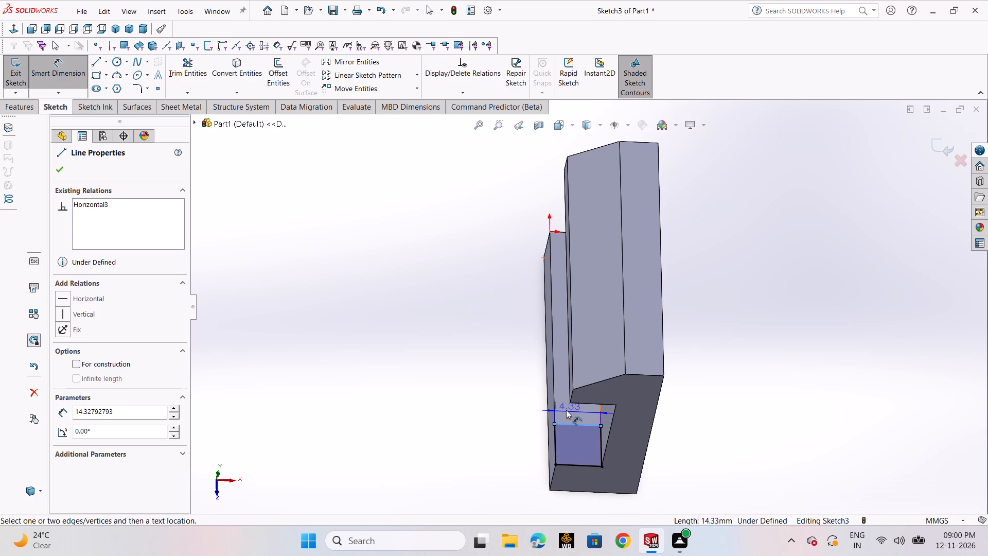
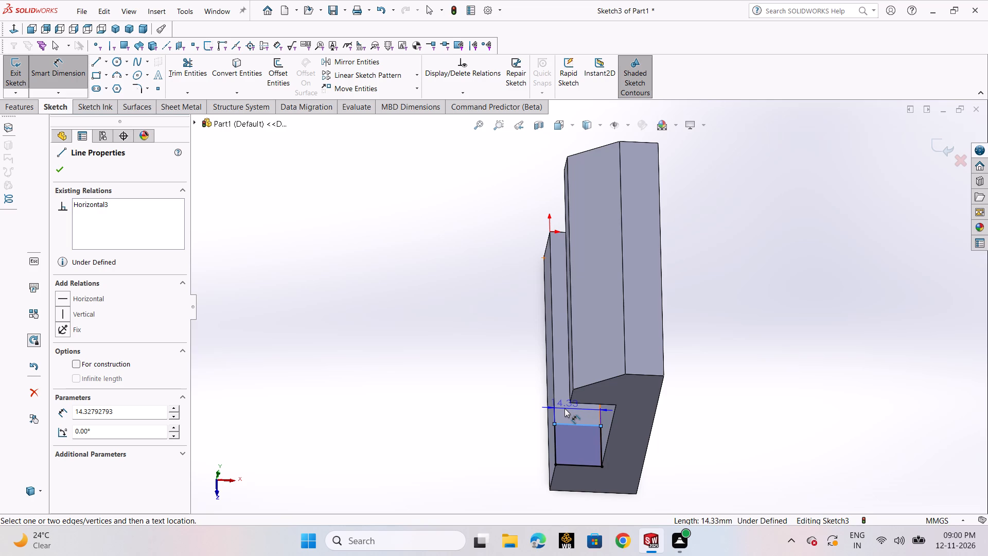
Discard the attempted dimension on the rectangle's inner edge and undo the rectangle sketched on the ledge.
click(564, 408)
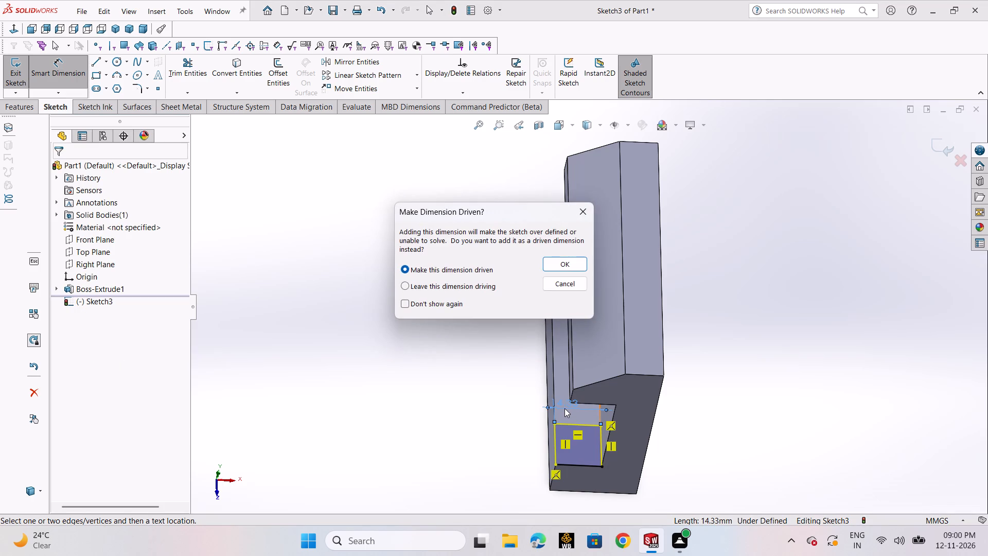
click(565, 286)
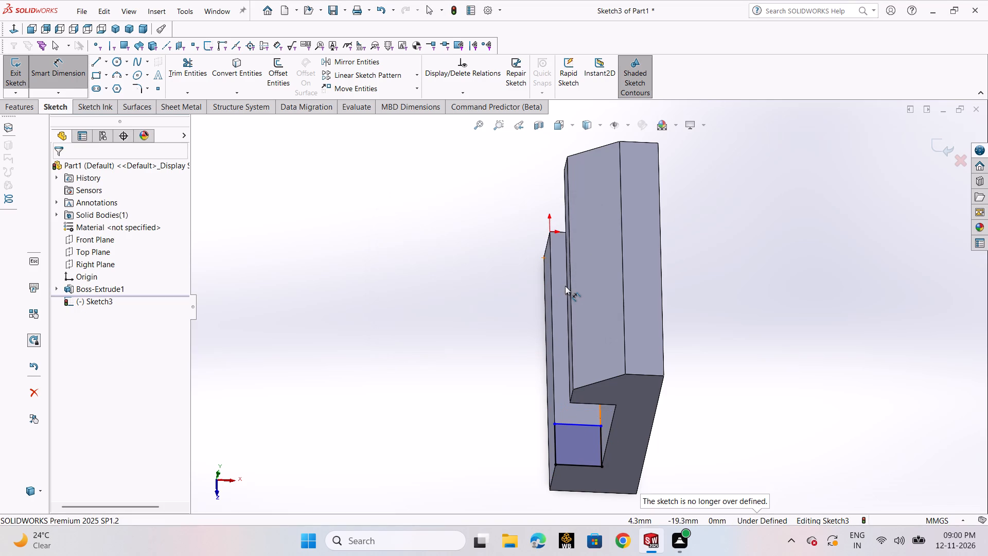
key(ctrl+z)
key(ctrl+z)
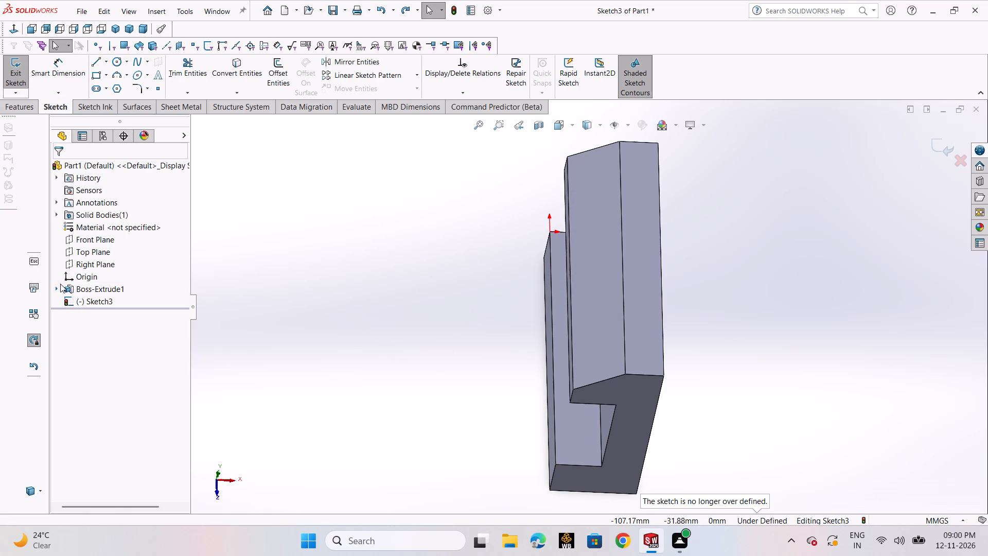
Leave the empty ledge sketch and reopen the extruded boss's profile sketch for editing.
click(56, 289)
click(111, 303)
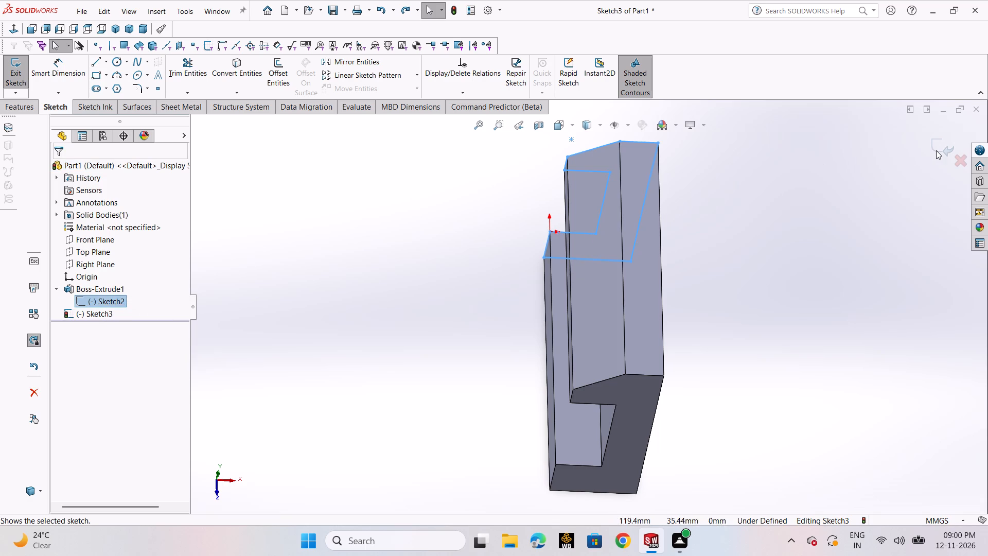
click(940, 150)
click(101, 302)
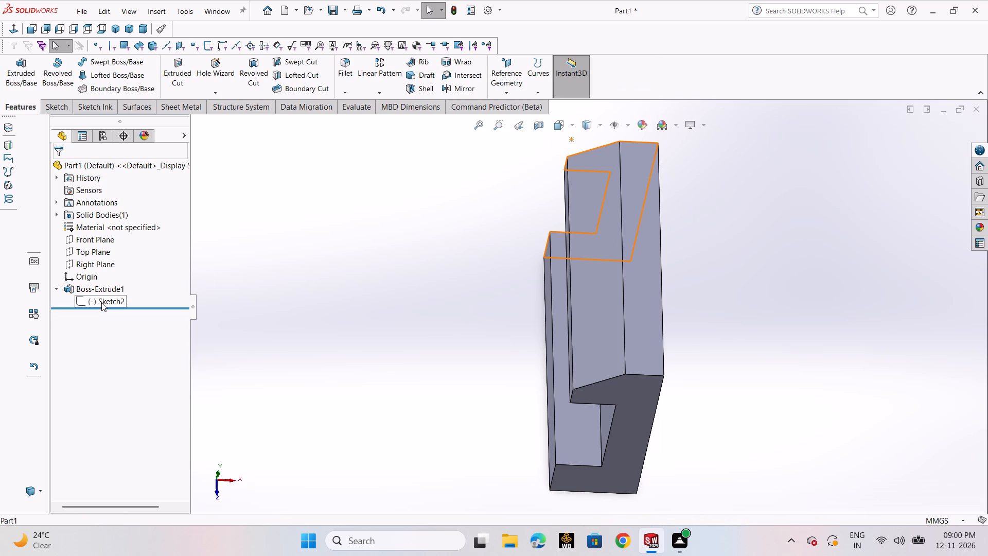
click(118, 268)
scroll(539, 353, up, 3)
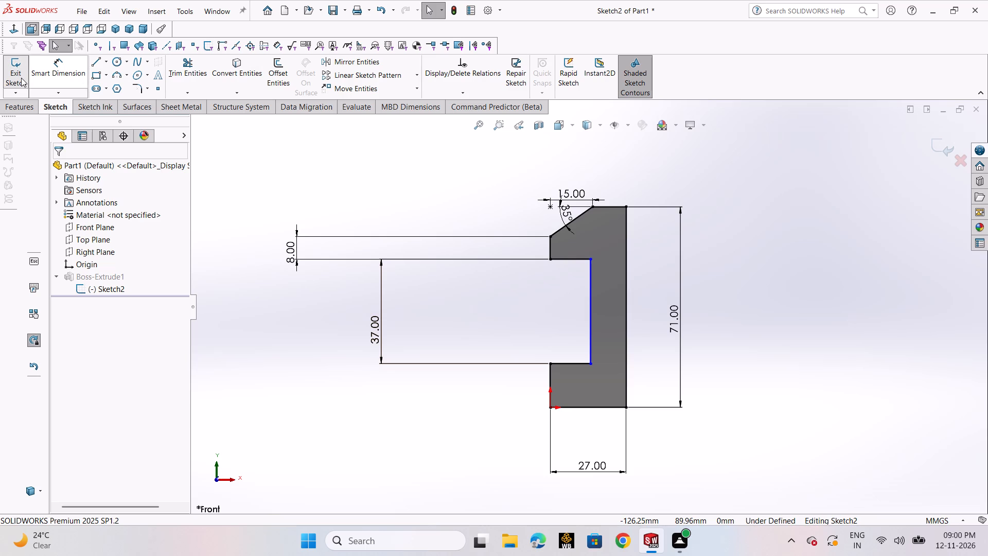
Dimension the upper horizontal edge of the profile's notch as 12 mm and exit the sketch to rebuild the boss.
click(55, 77)
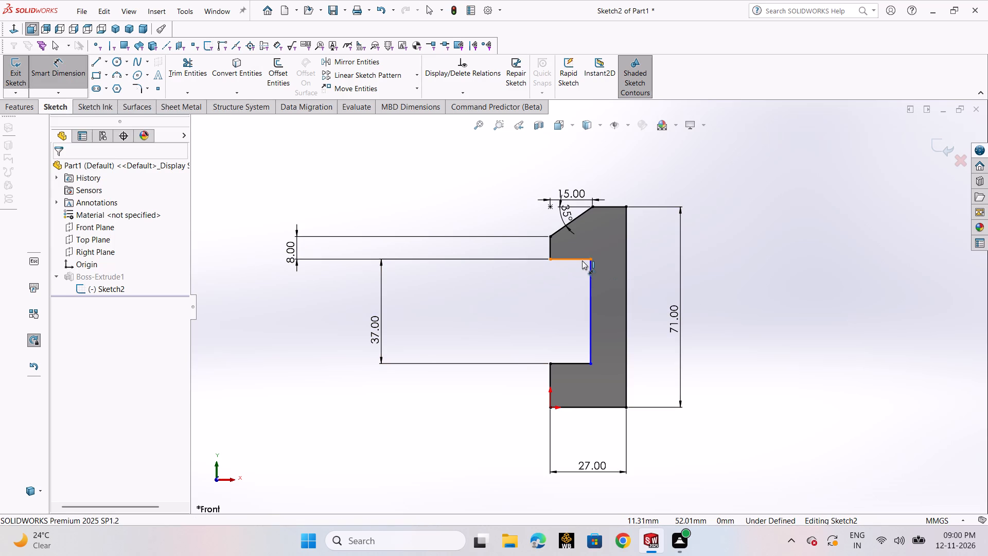
click(582, 260)
click(574, 290)
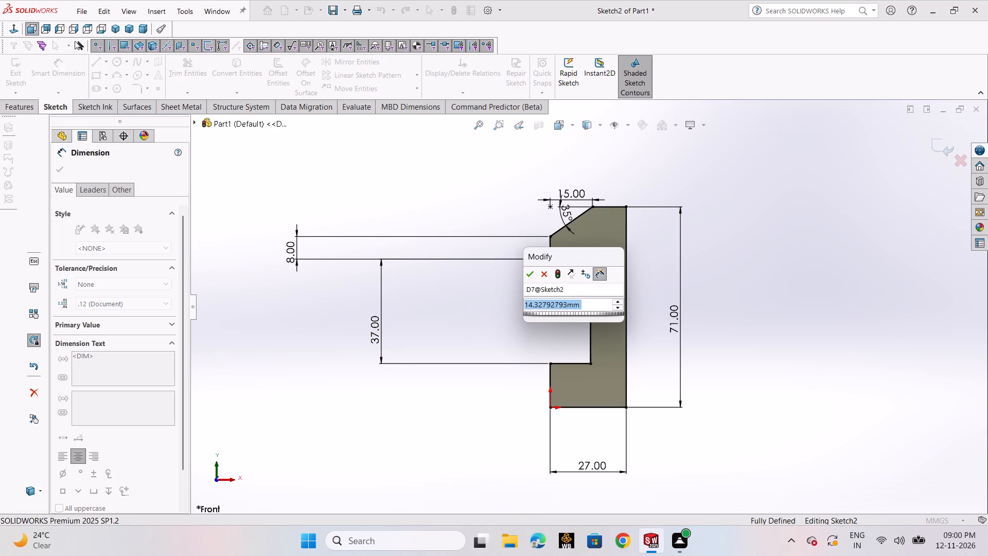
text(12)
key(Return)
click(61, 164)
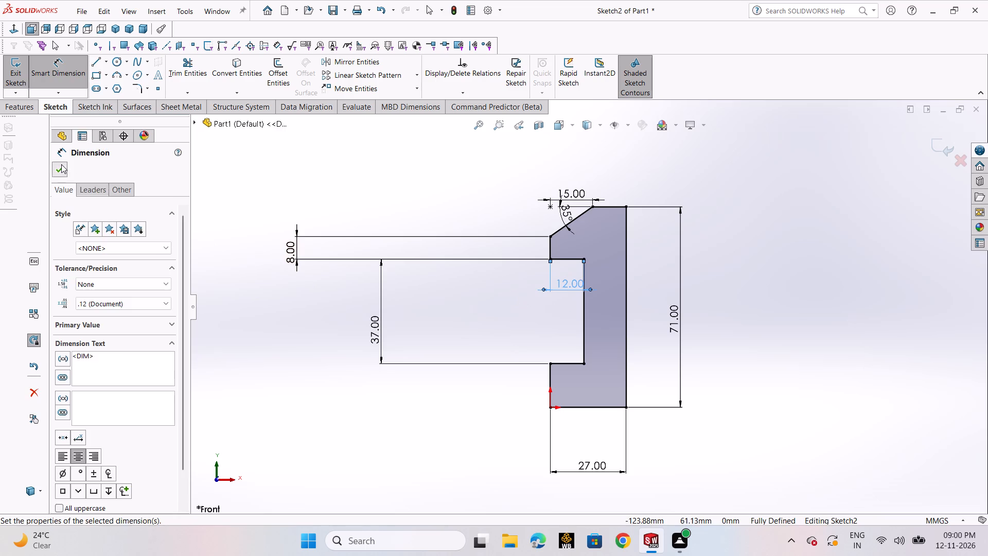
click(8, 78)
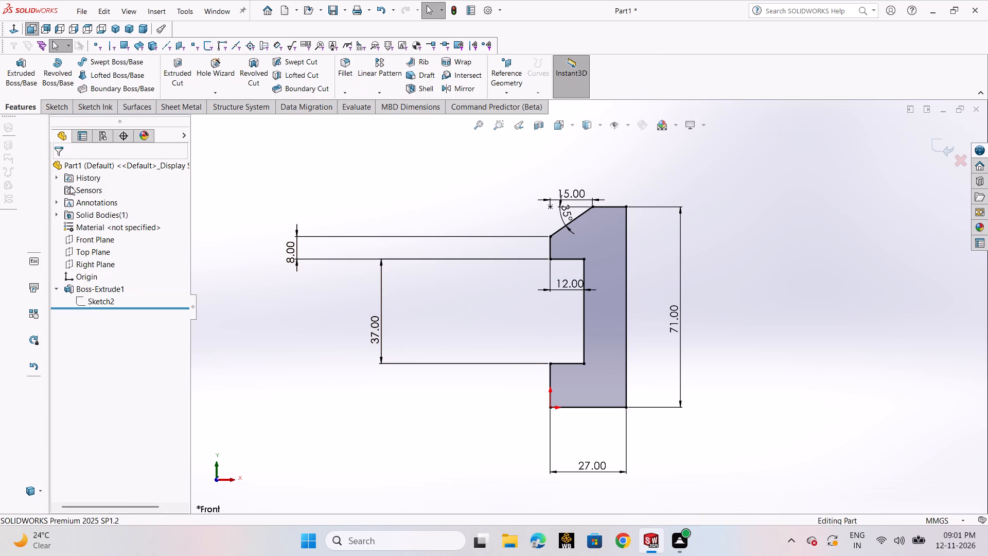
Open a new sketch on the upward-facing ledge face at the bottom of the body's notch.
scroll(314, 272, up, 1)
scroll(366, 249, up, 1)
middle_drag(391, 257, 411, 402)
click(596, 376)
click(653, 347)
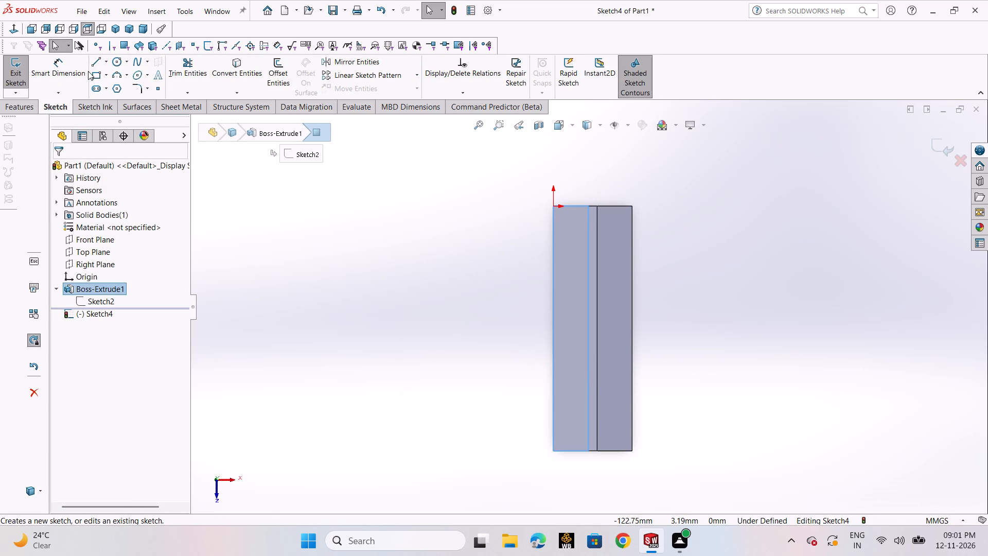
Sketch a corner rectangle about 12 by 13 mm on the ledge, from its outer front corner to the notch's inner wall.
click(91, 76)
click(110, 90)
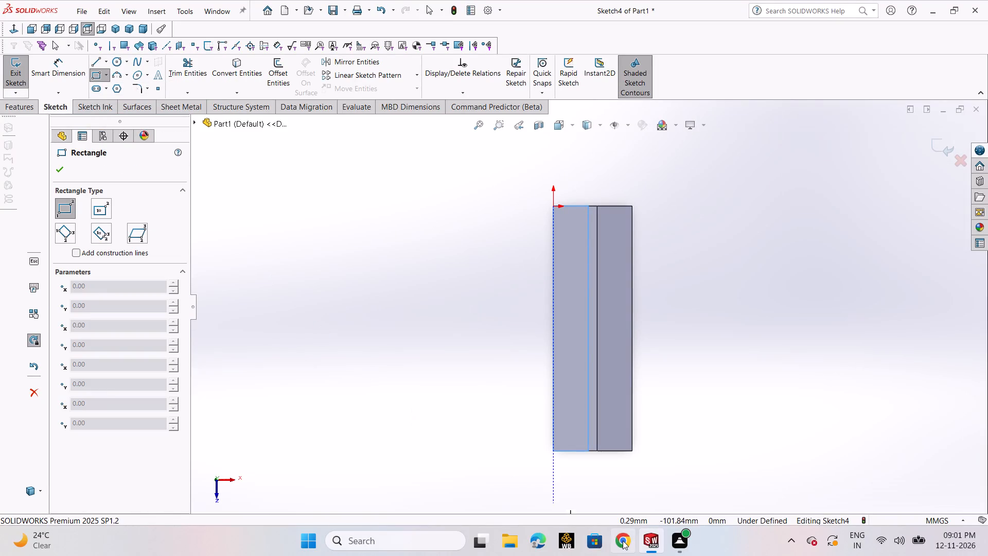
click(552, 454)
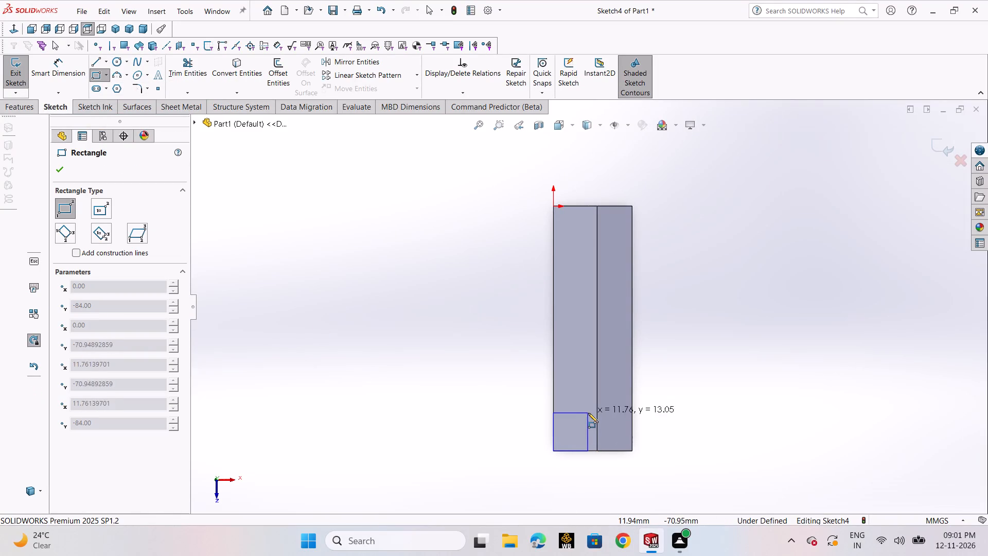
scroll(589, 414, up, 1)
middle_drag(589, 414, 592, 357)
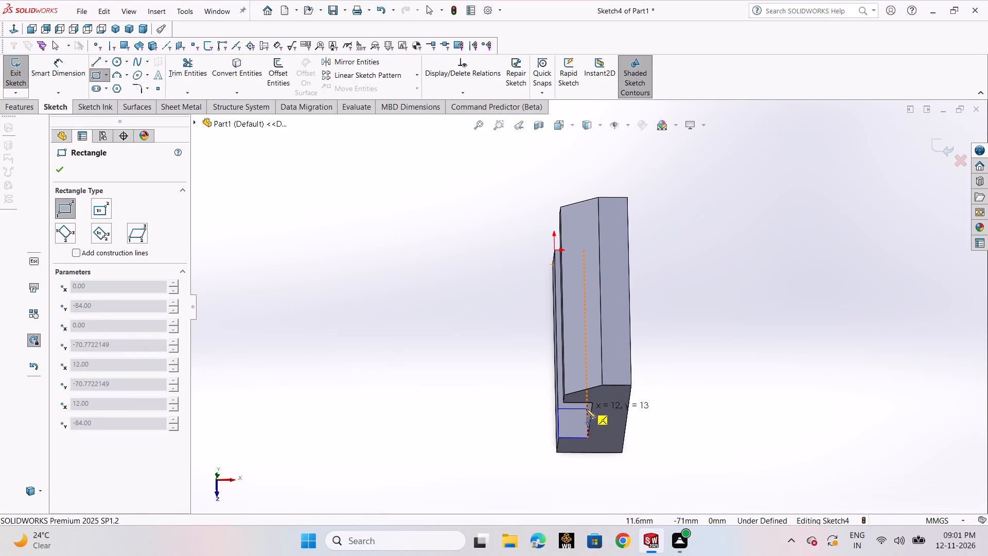
click(586, 411)
right_click(584, 409)
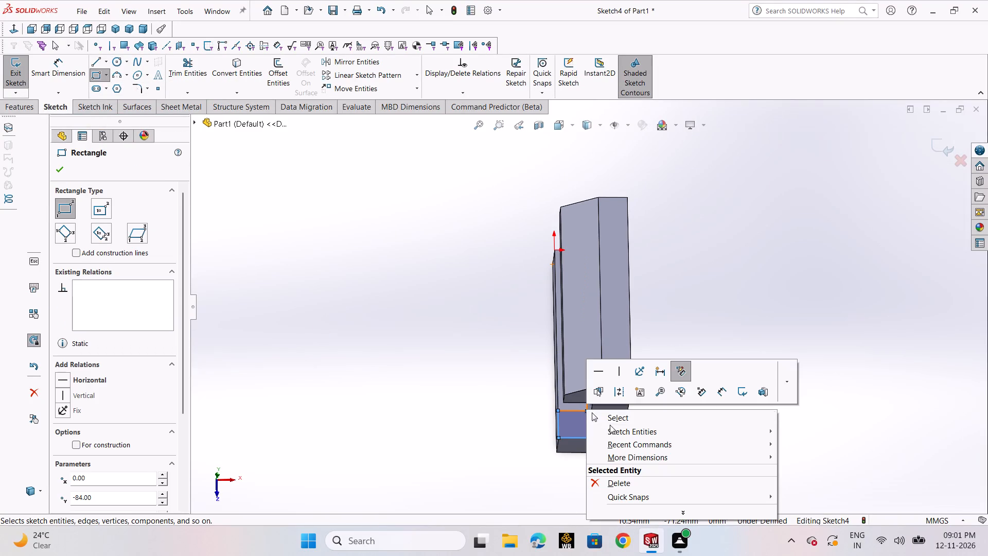
click(611, 421)
scroll(640, 464, up, 1)
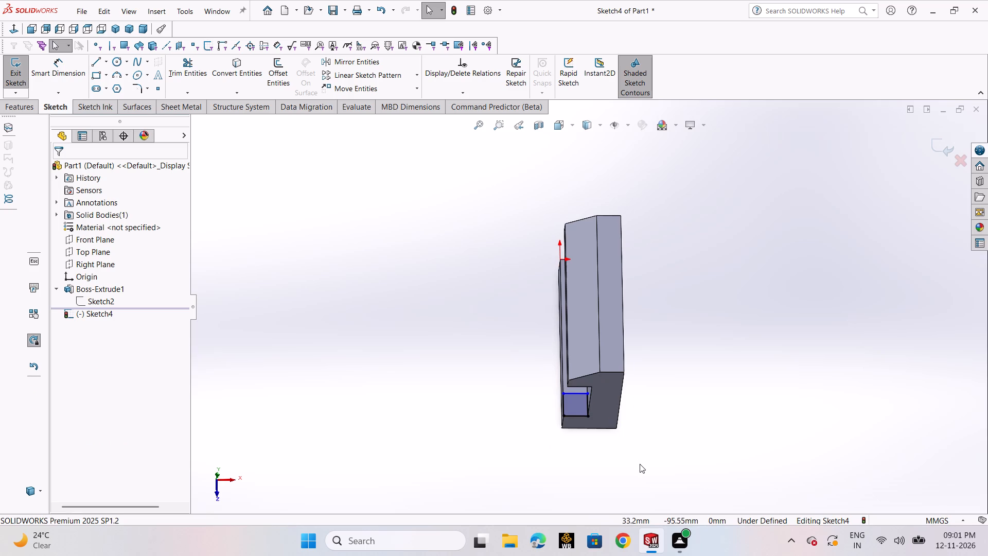
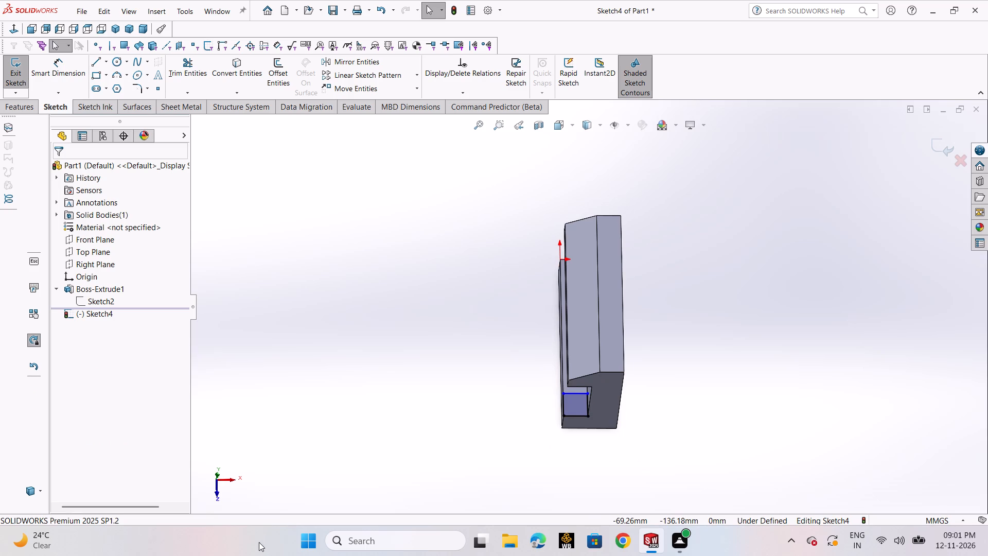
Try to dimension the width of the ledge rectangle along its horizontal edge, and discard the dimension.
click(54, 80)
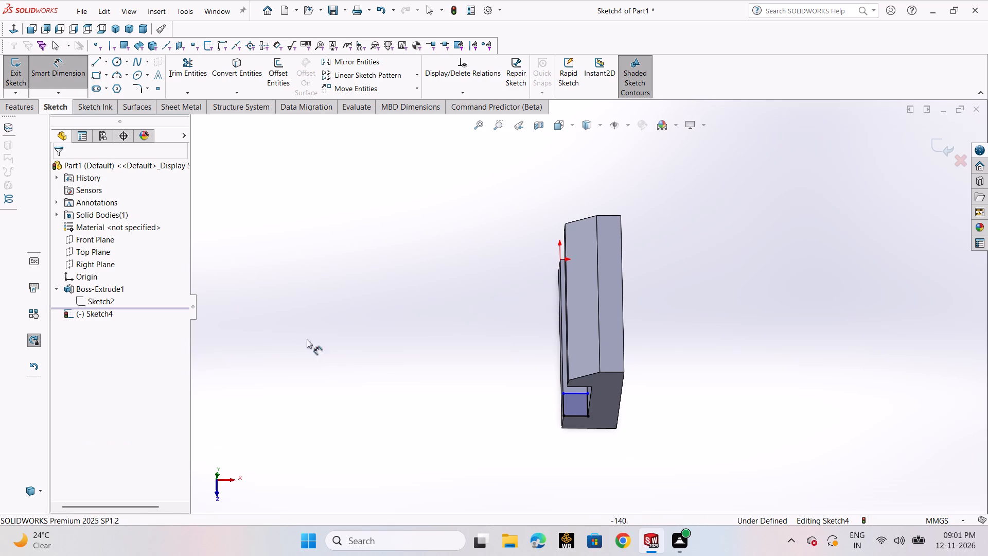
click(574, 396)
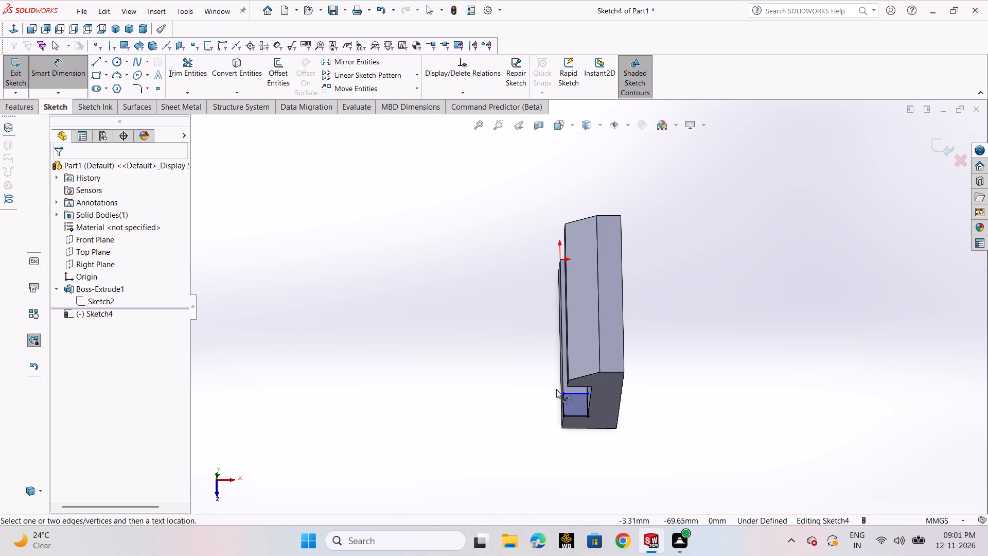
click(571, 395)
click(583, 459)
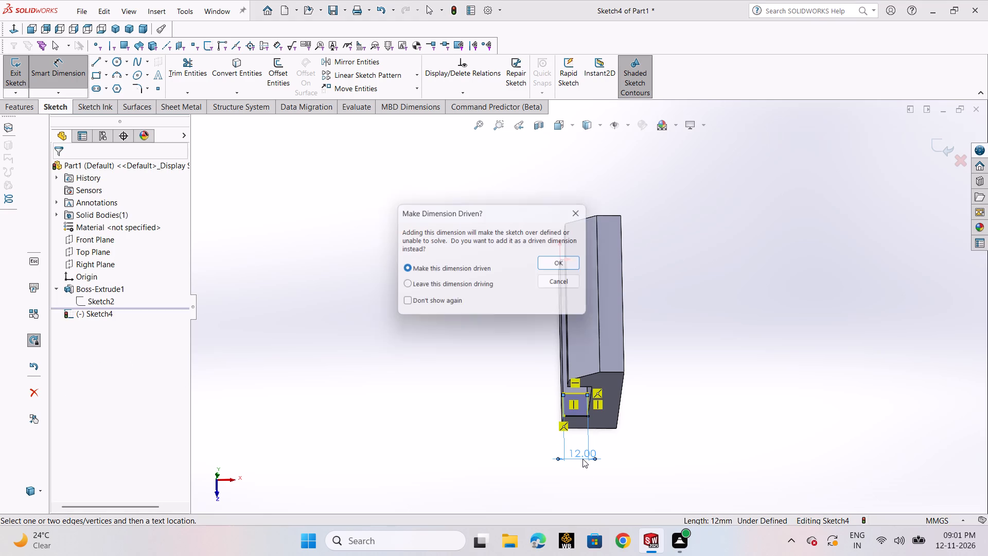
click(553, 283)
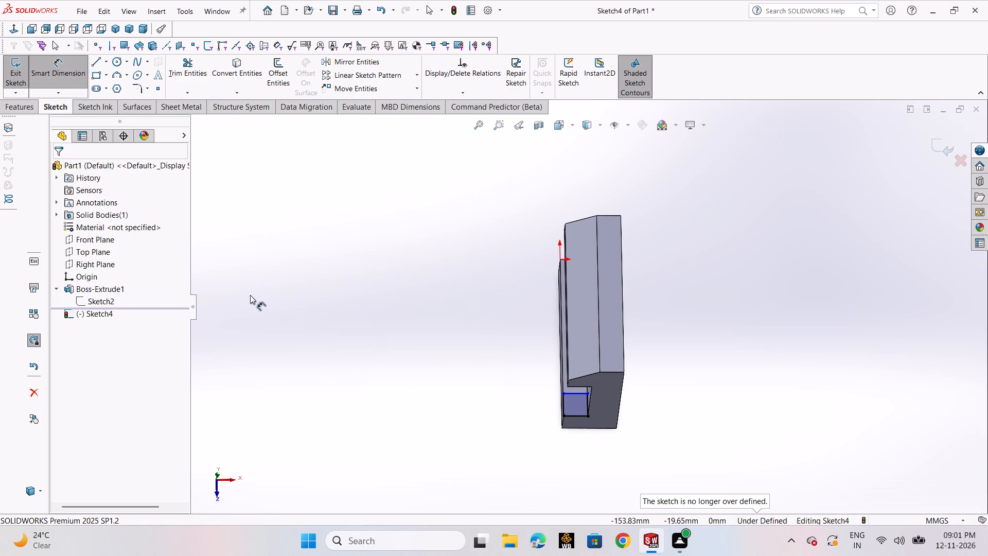
Dimension the rectangle's outer side edge, which runs along the length of the ledge.
scroll(688, 409, up, 1)
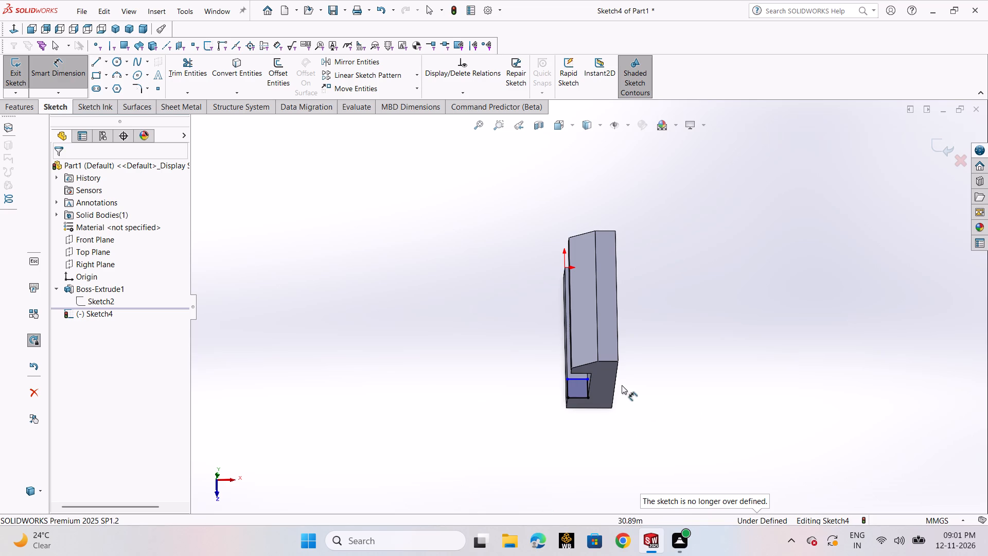
middle_drag(627, 367, 626, 430)
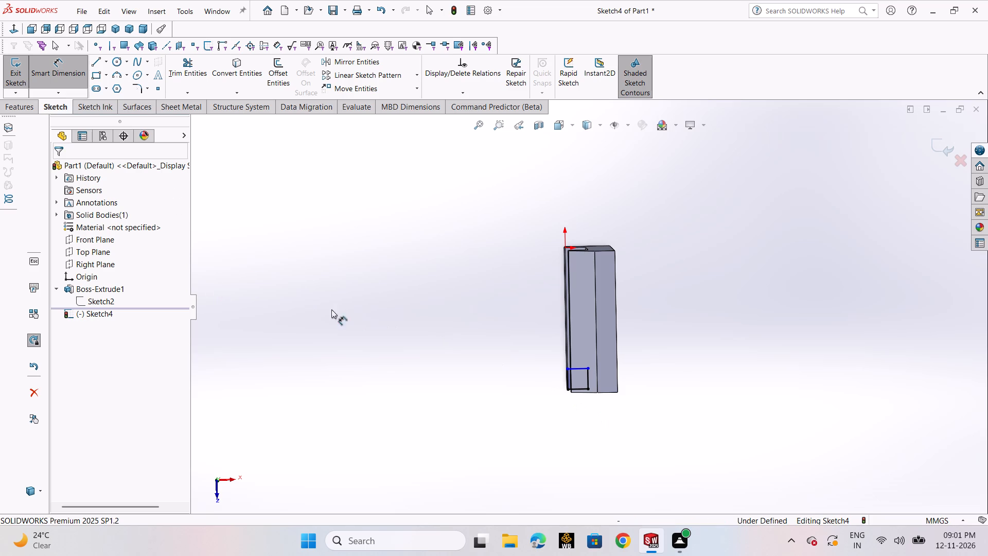
click(567, 383)
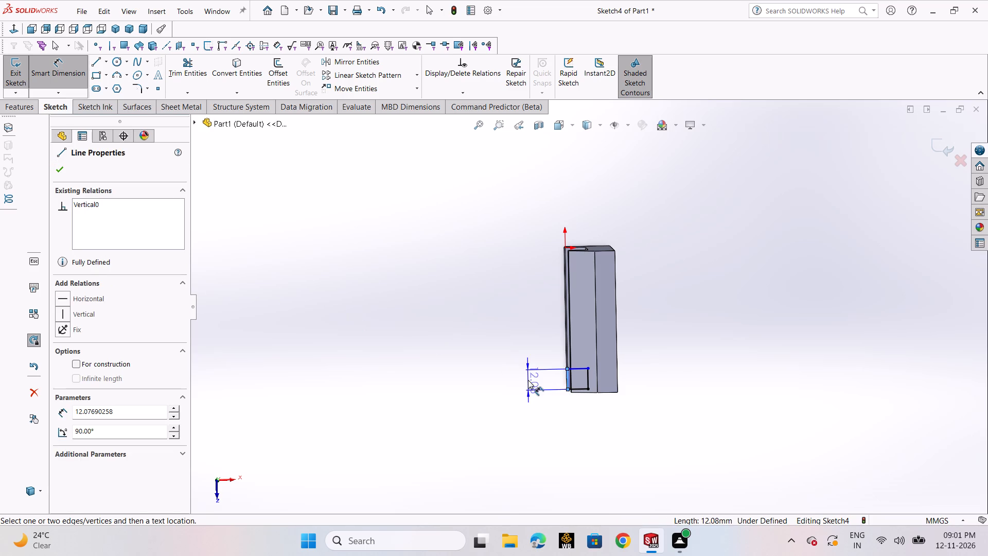
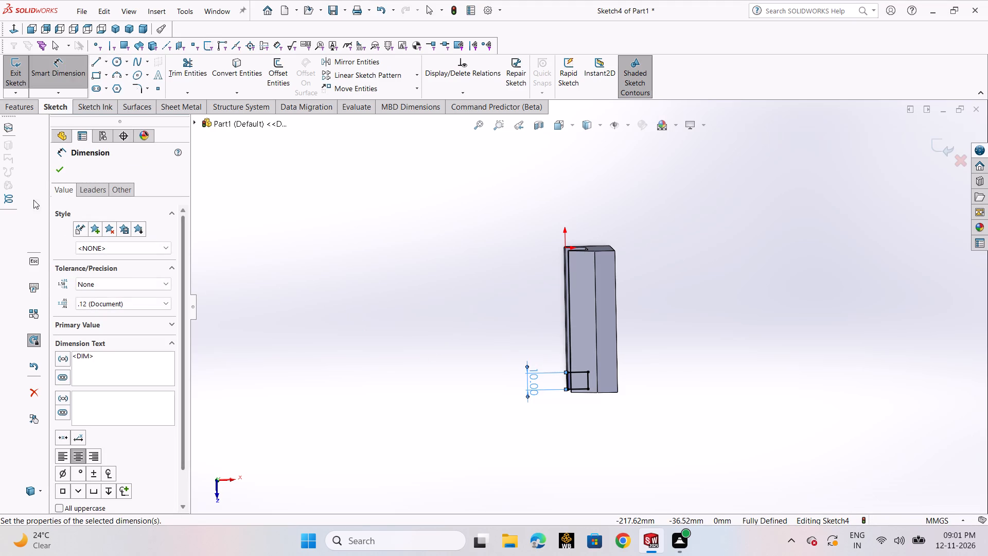
Draw a corner rectangle from the origin across the ledge's full width at its opposite end, about 12 by 12 mm.
click(56, 173)
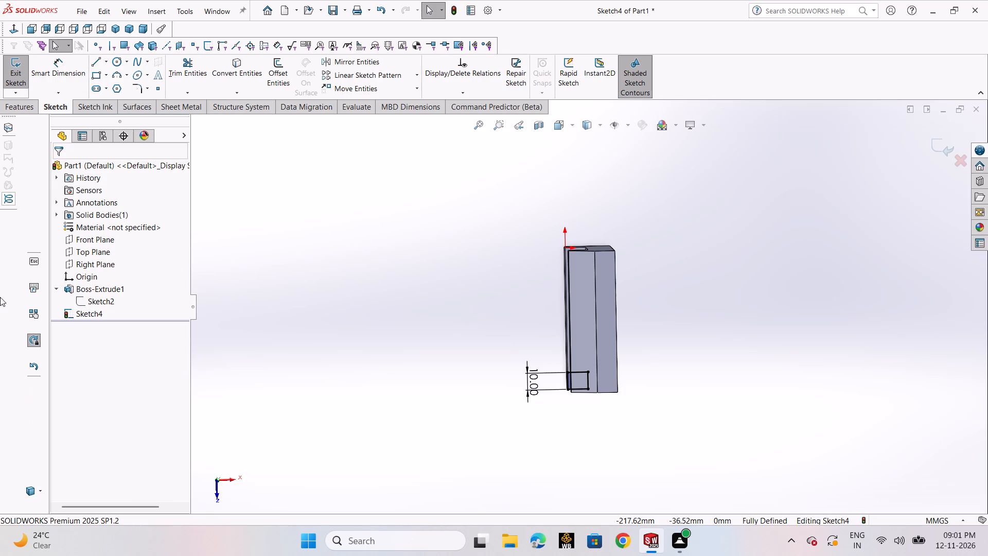
scroll(633, 319, up, 2)
middle_drag(634, 319, 671, 273)
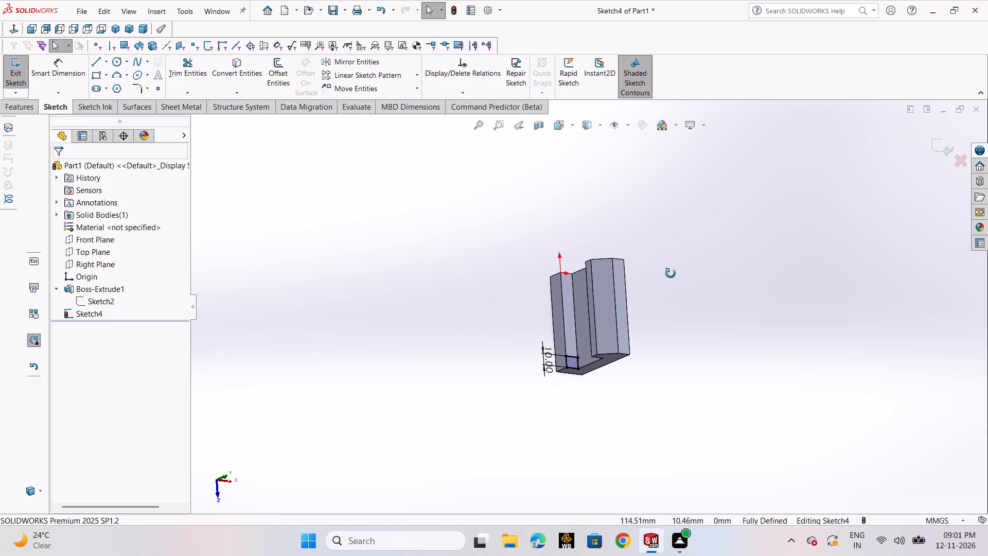
middle_drag(671, 273, 663, 296)
click(95, 76)
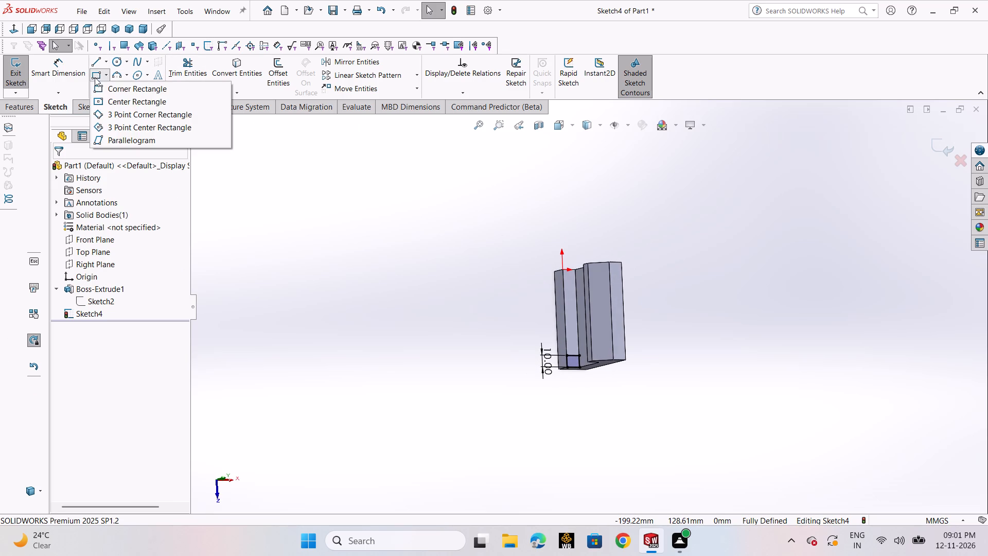
click(102, 86)
scroll(560, 293, down, 4)
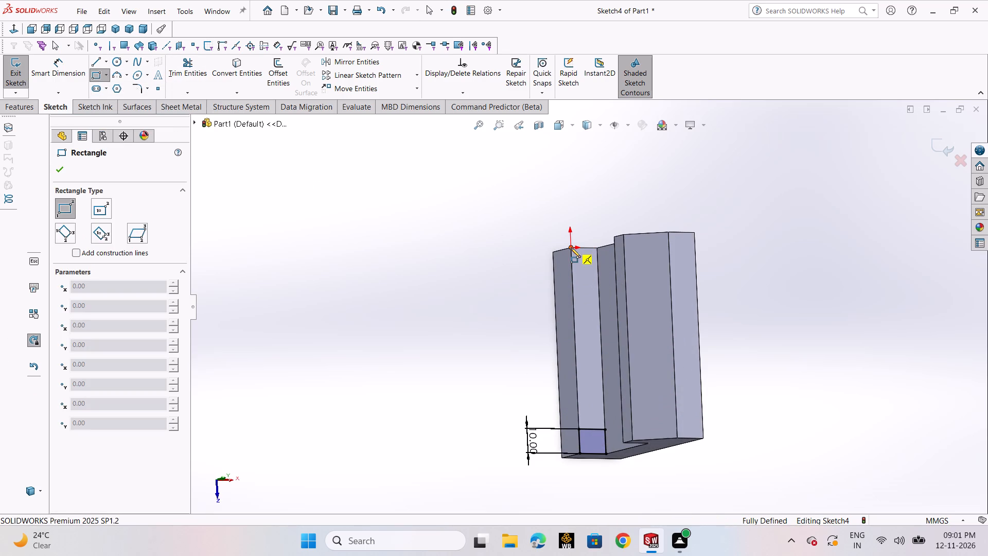
click(571, 248)
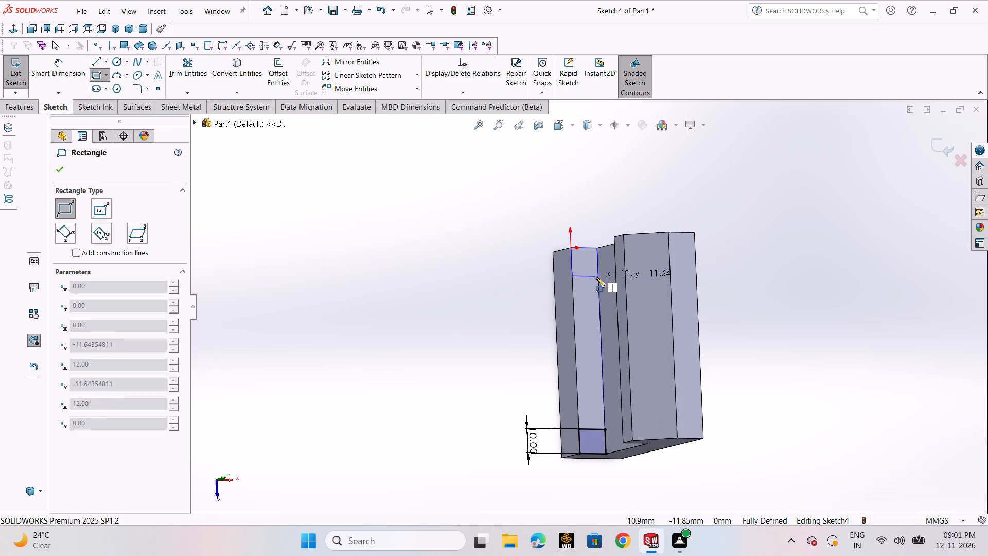
click(596, 277)
right_click(596, 278)
click(606, 285)
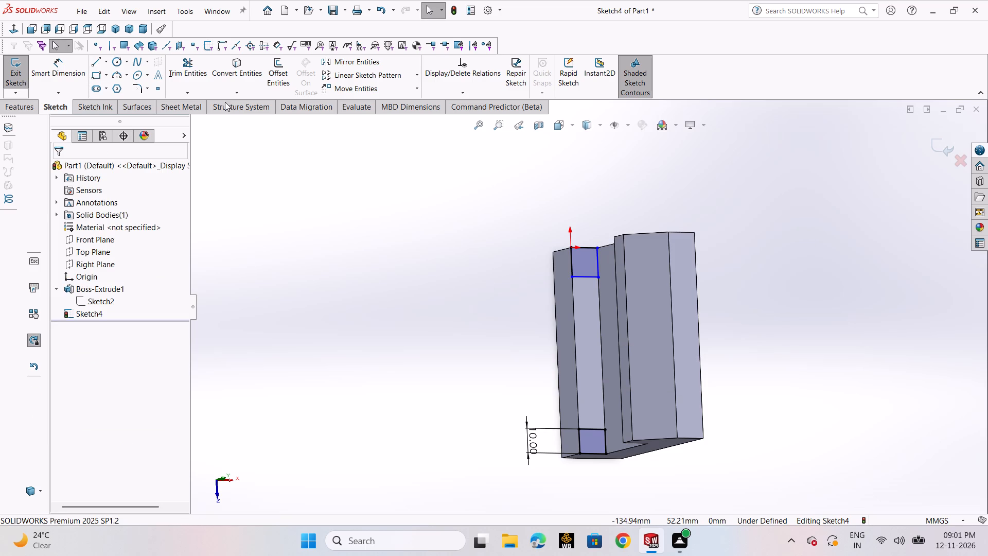
Dimension the new rectangle's side edge along the ledge to 10 mm and exit the sketch.
click(39, 71)
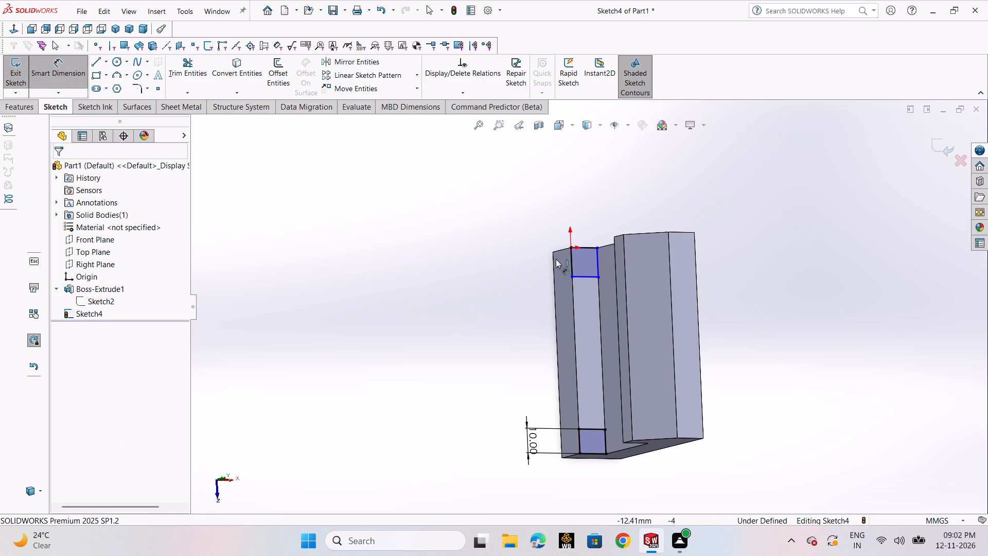
click(574, 266)
click(499, 251)
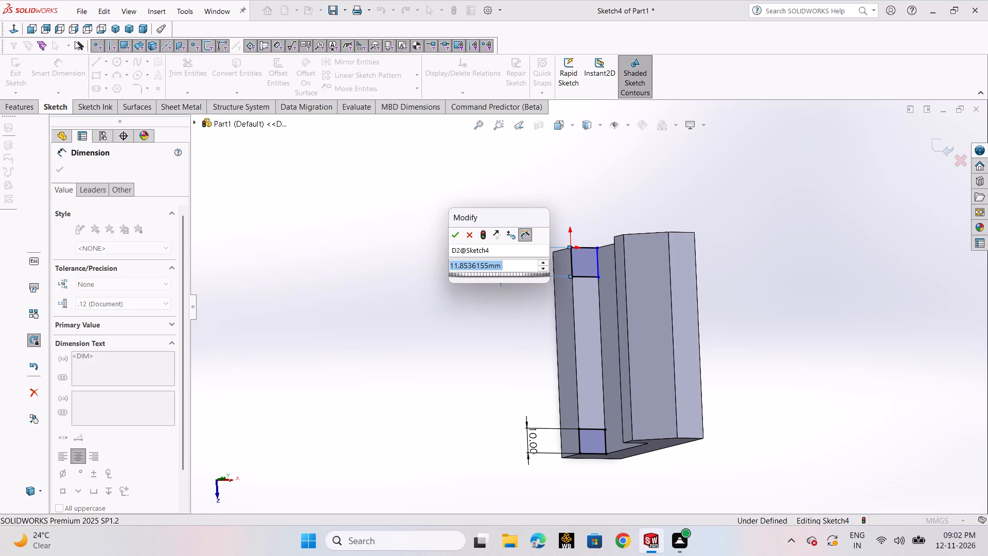
text(10)
key(Return)
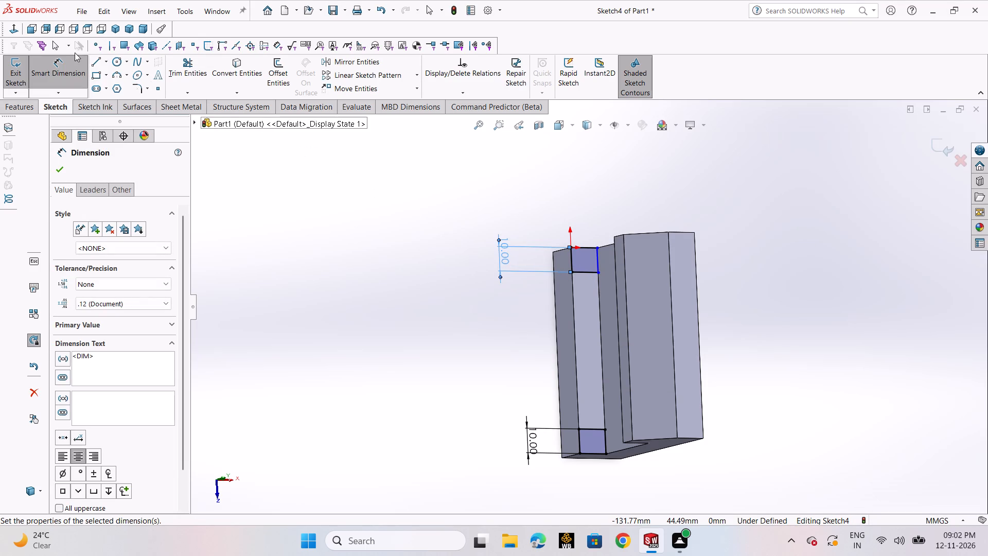
click(6, 72)
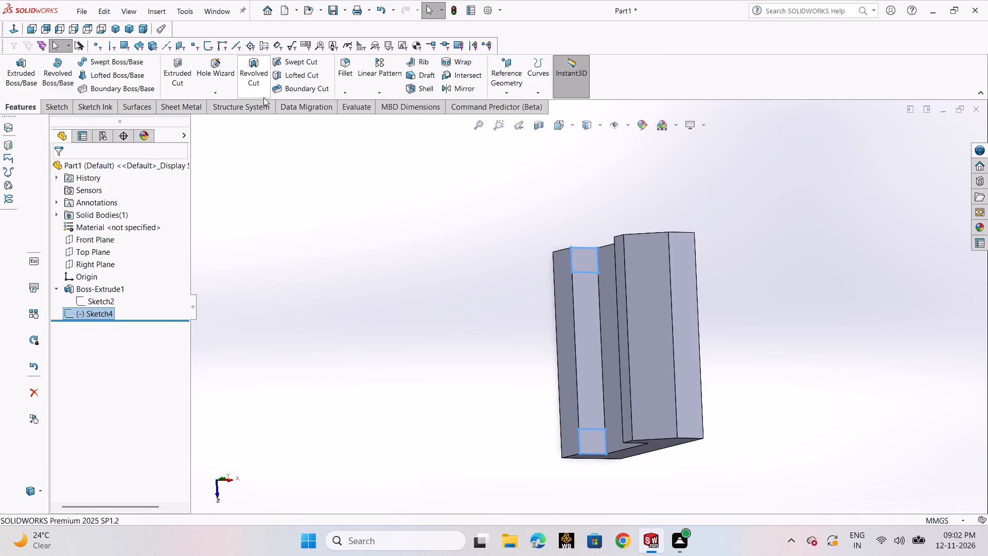
Extrude-cut both ledge rectangles 84 mm blind, with the direction reversed into the body, and show the part in isometric view.
click(184, 81)
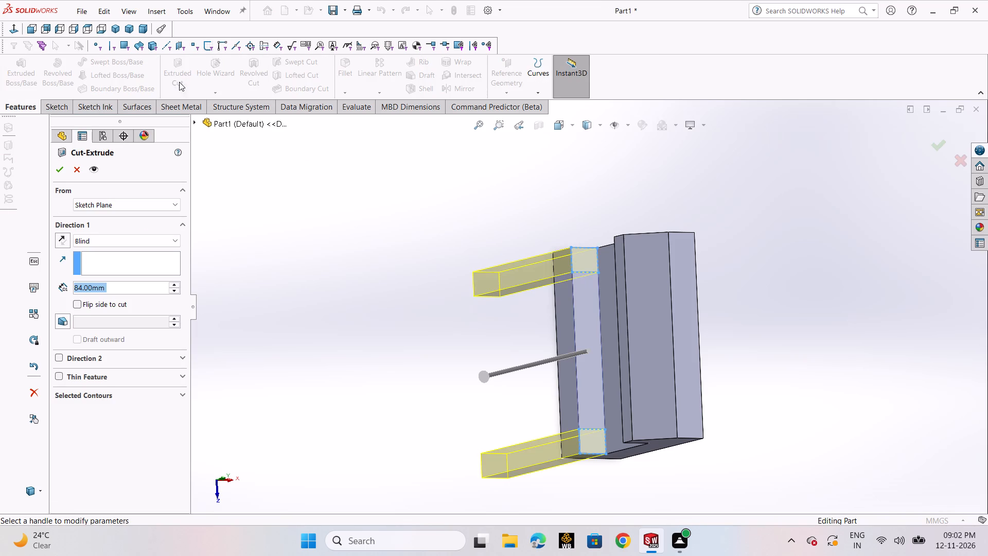
click(61, 237)
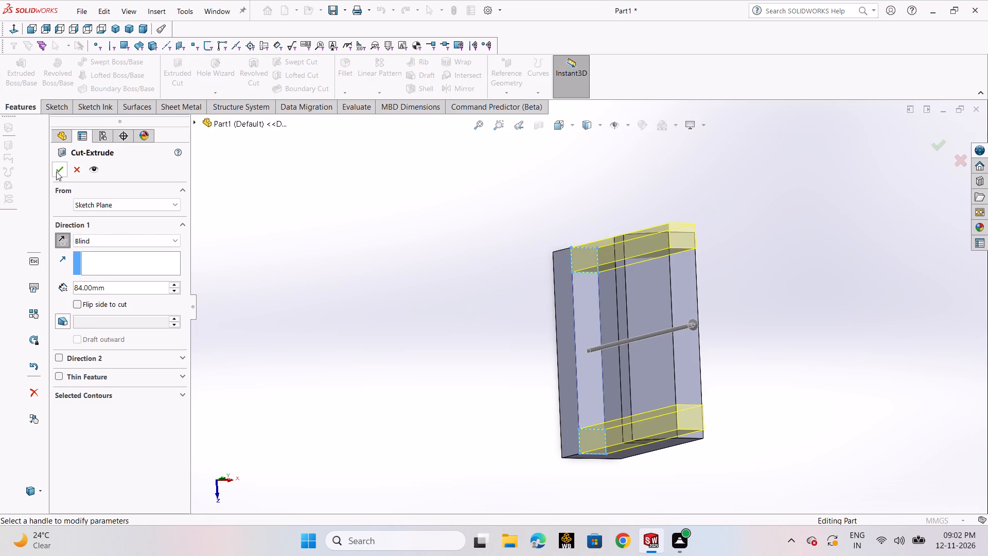
click(56, 171)
click(317, 309)
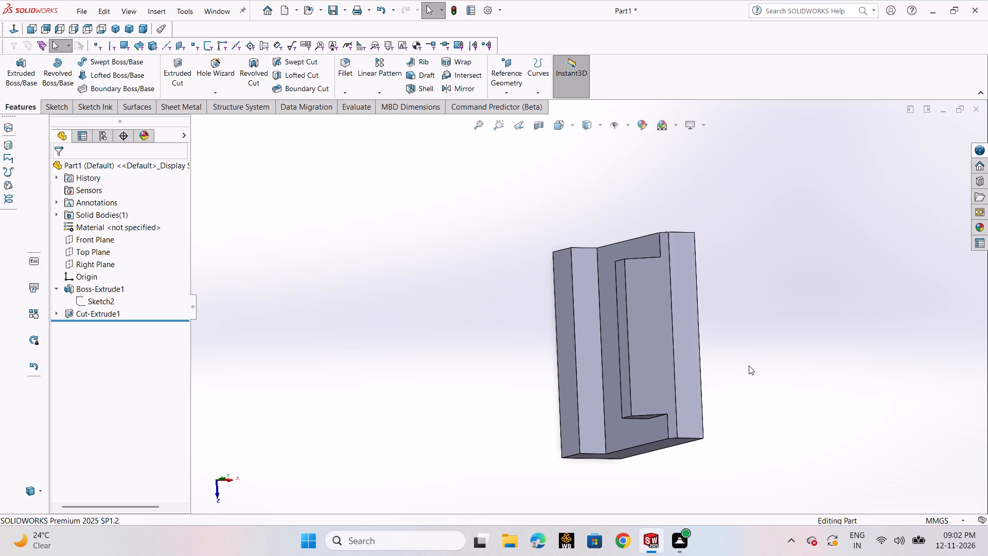
key(ctrl+7)
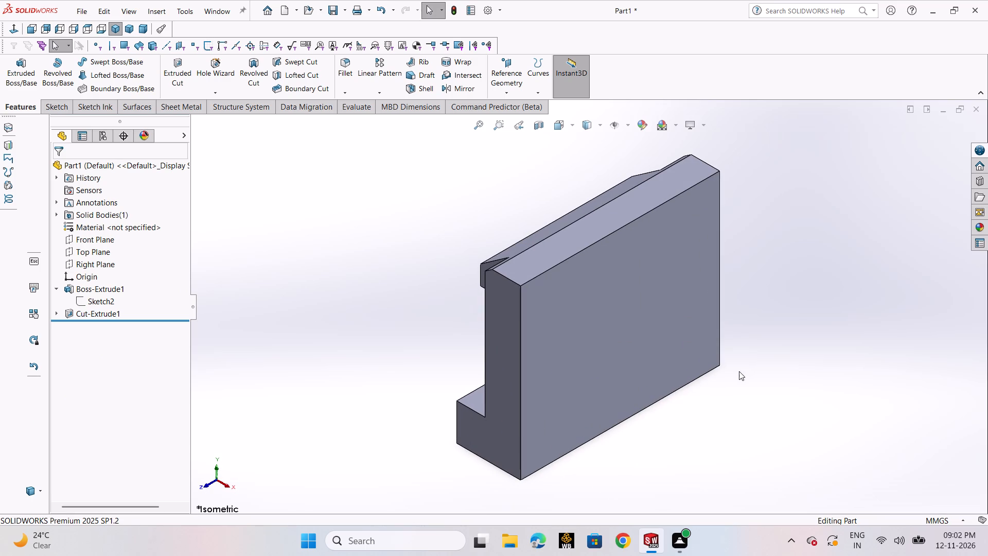
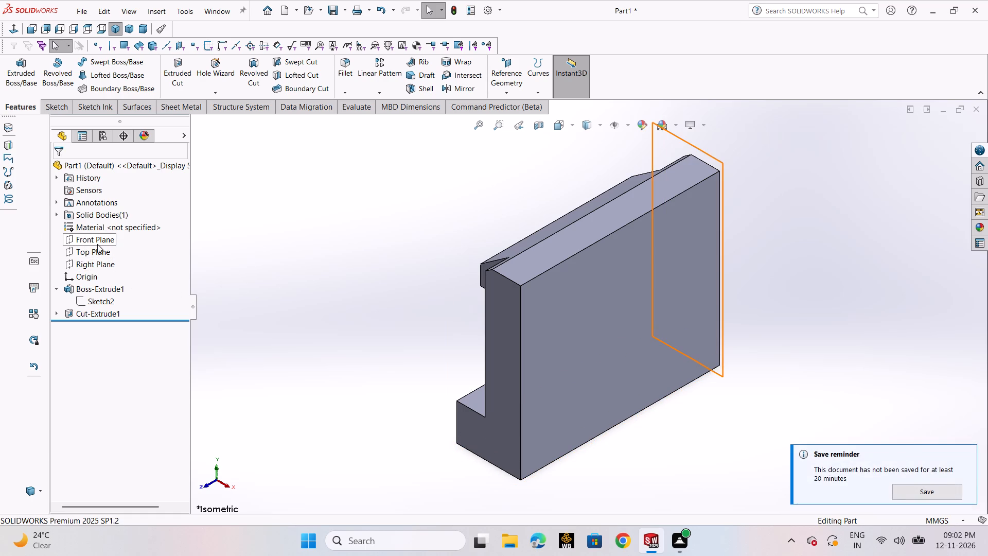
Create a reference plane midway between the two opposite end faces of the extruded body.
click(512, 94)
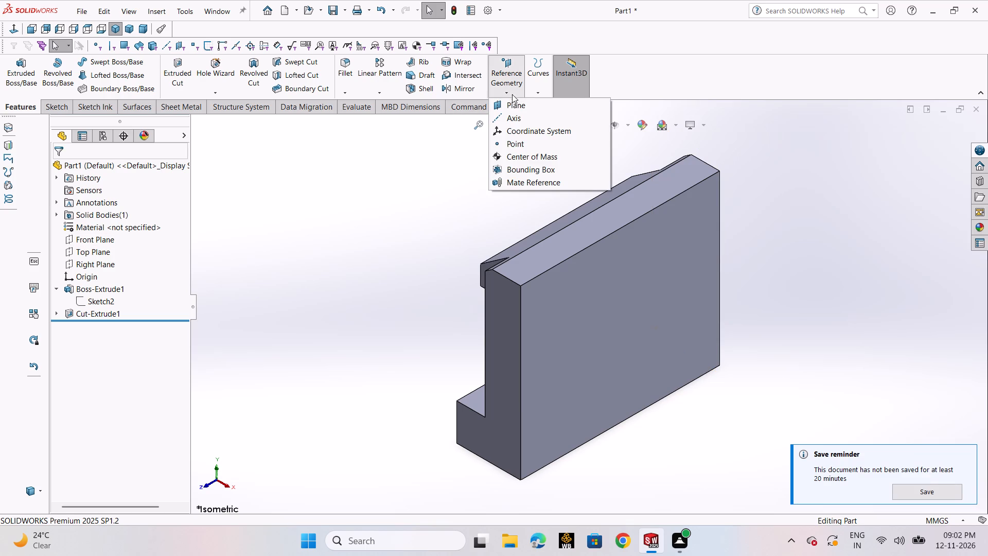
click(509, 109)
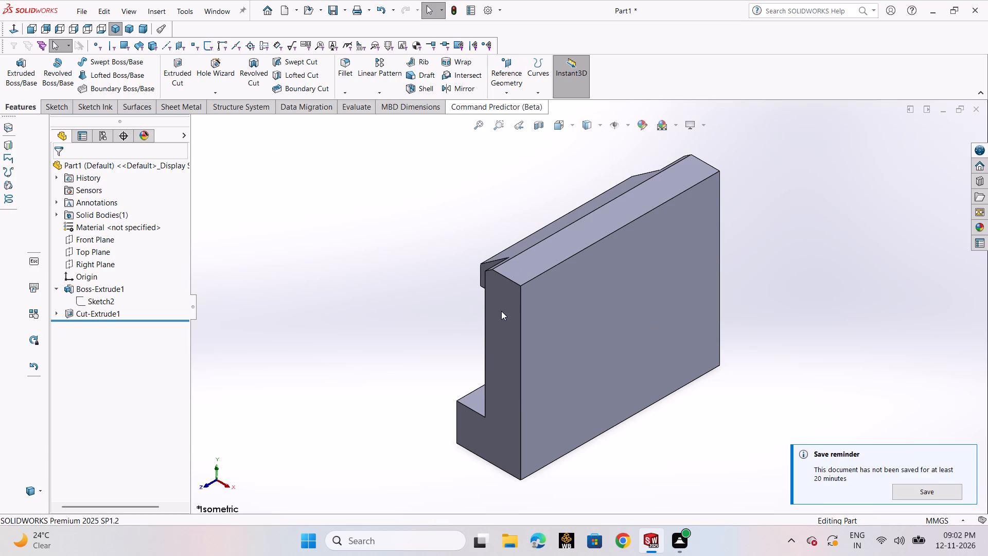
click(501, 311)
middle_drag(849, 231, 801, 268)
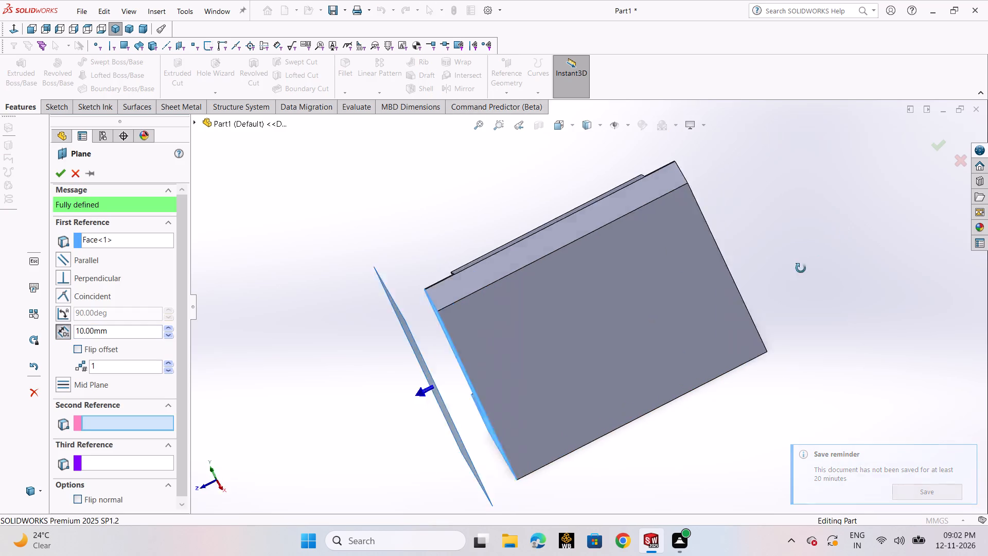
middle_drag(801, 268, 743, 325)
scroll(737, 324, up, 1)
click(611, 290)
middle_drag(836, 325, 905, 281)
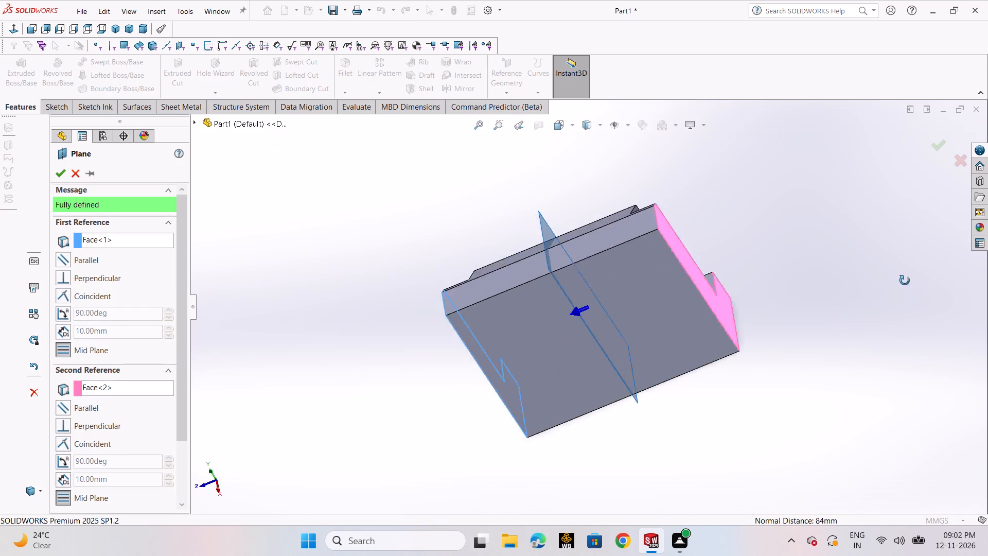
middle_drag(905, 281, 947, 237)
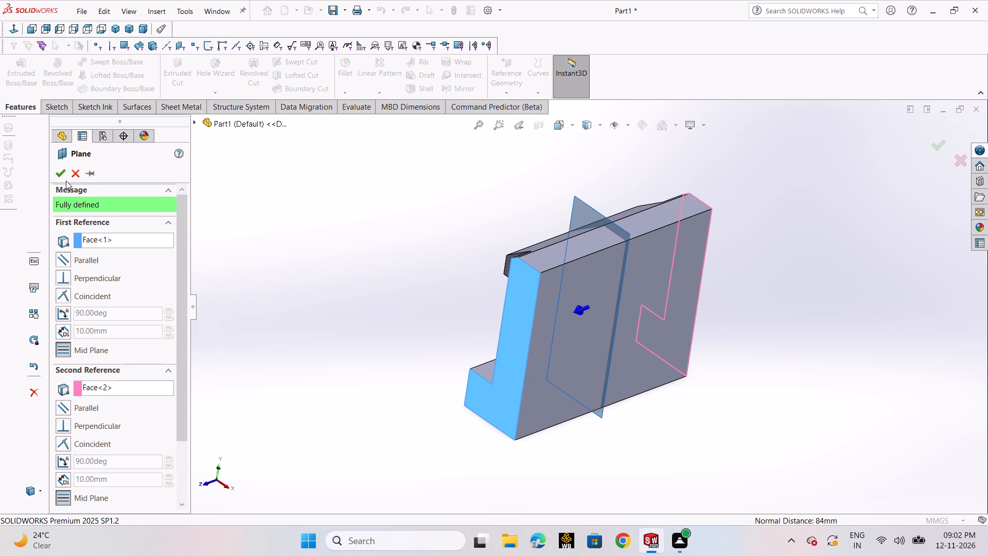
click(64, 178)
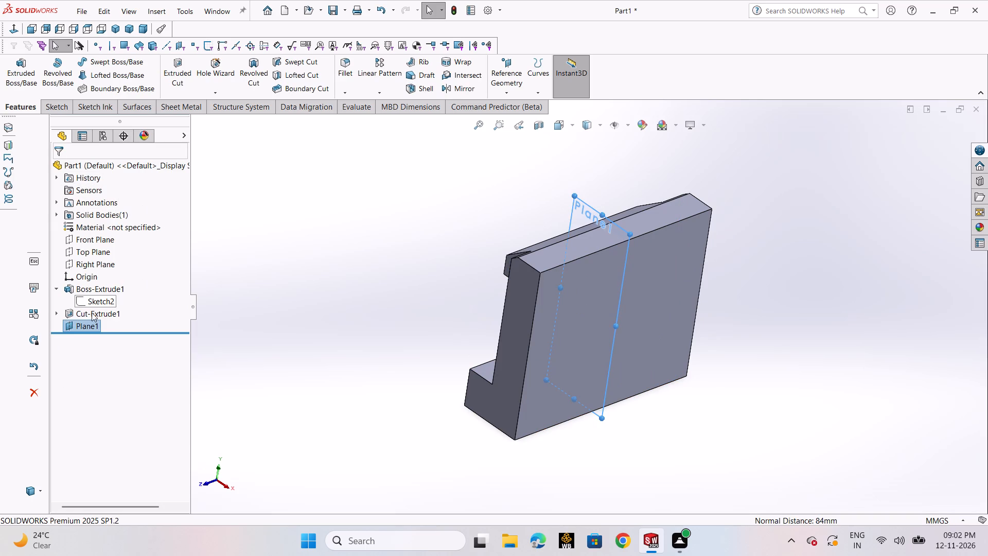
On the new mid plane, sketch a corner rectangle about 8.3 by 61 mm outward from the body's tall back edge, ending at base level.
click(84, 323)
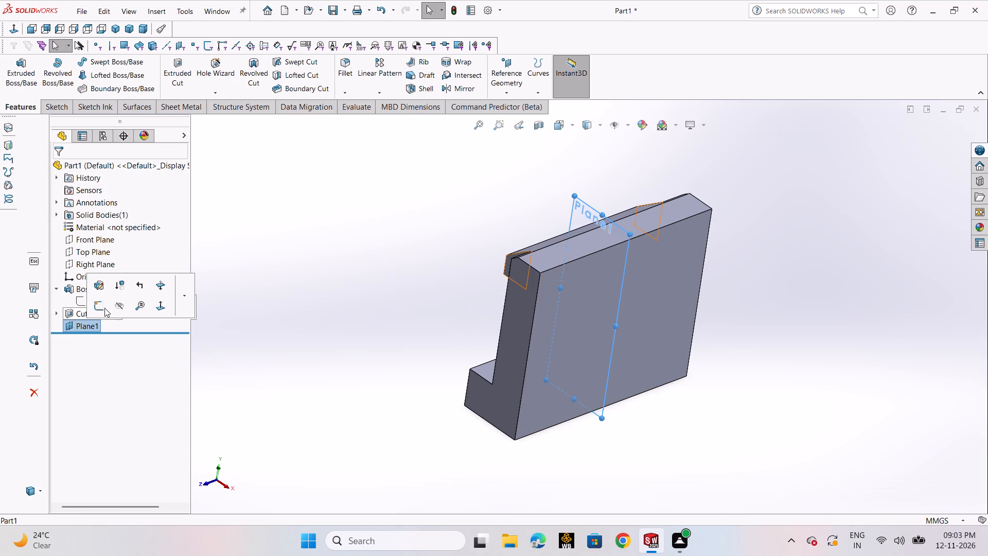
click(104, 308)
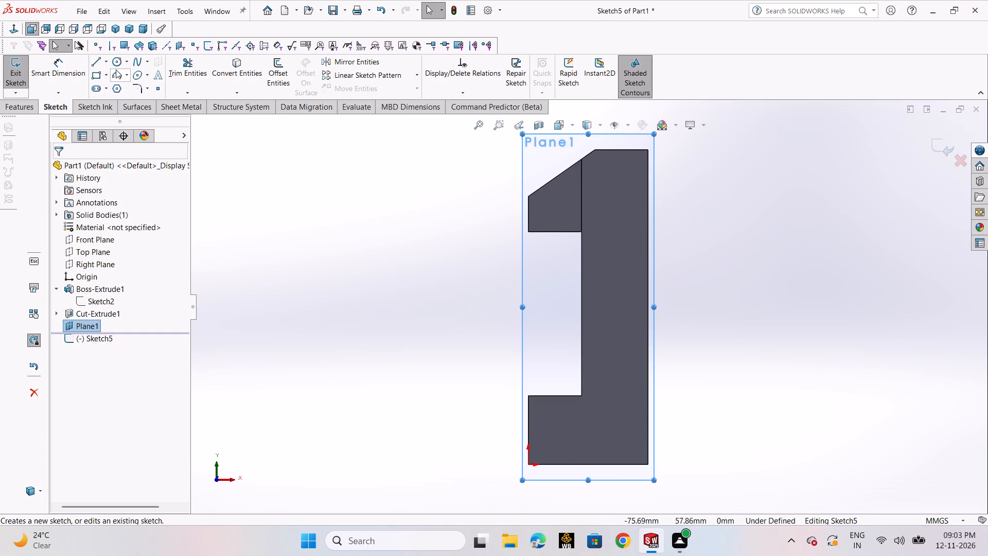
click(94, 74)
click(105, 90)
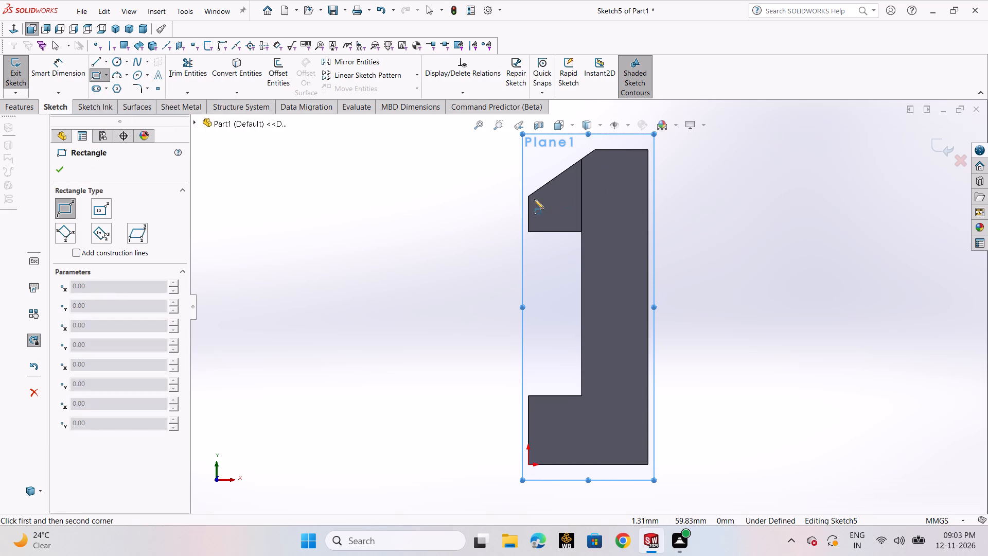
click(647, 193)
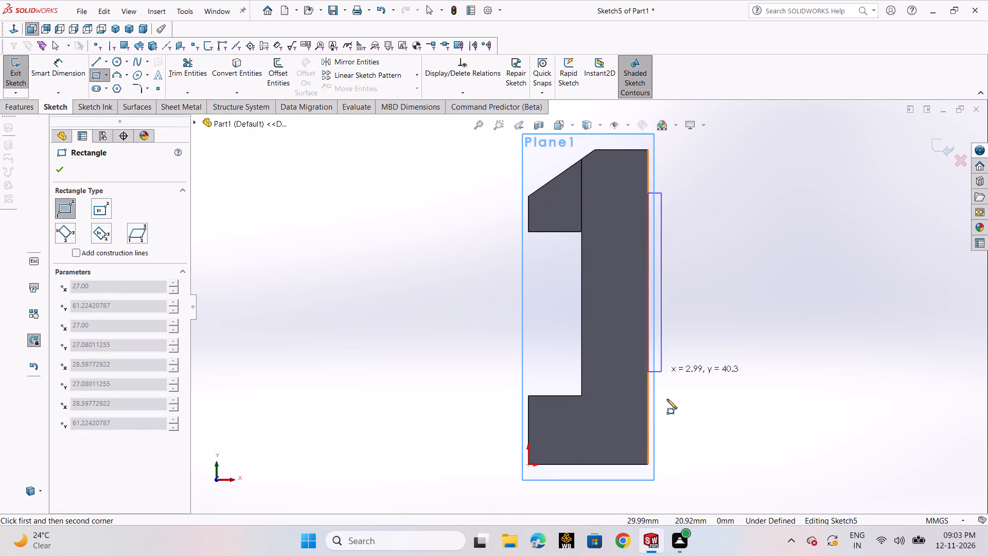
click(685, 463)
right_click(685, 464)
click(724, 456)
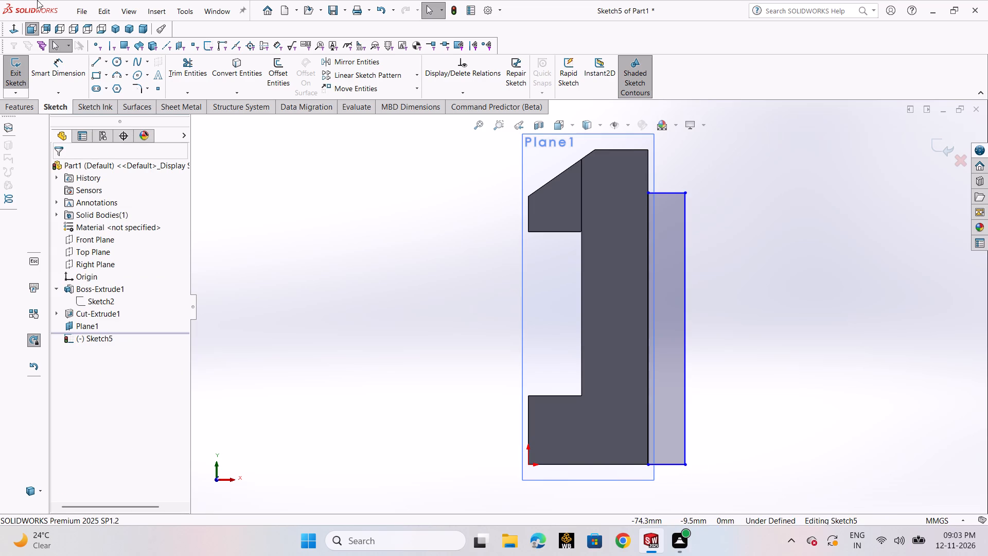
Dimension the length of the rectangle's short upper edge above the sketch.
click(64, 70)
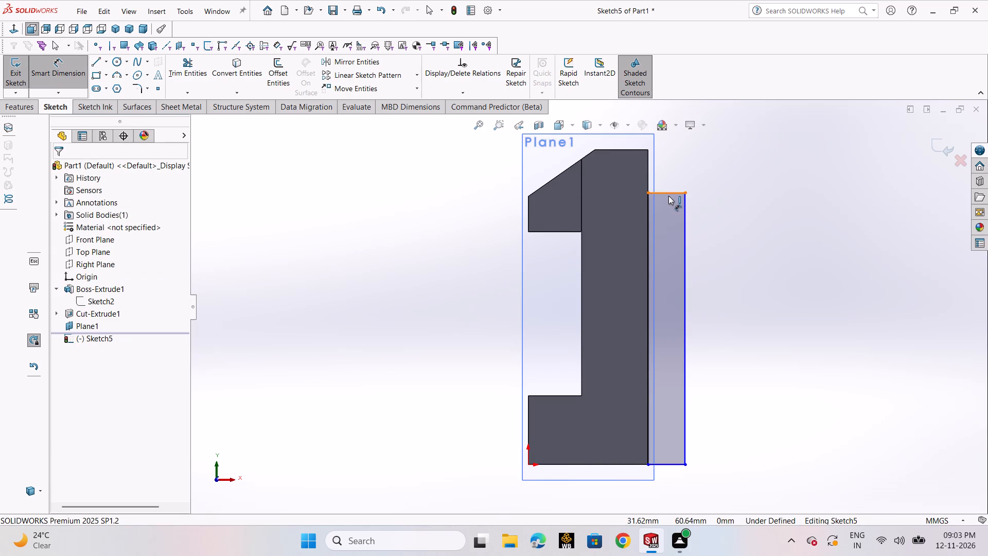
click(668, 196)
click(668, 162)
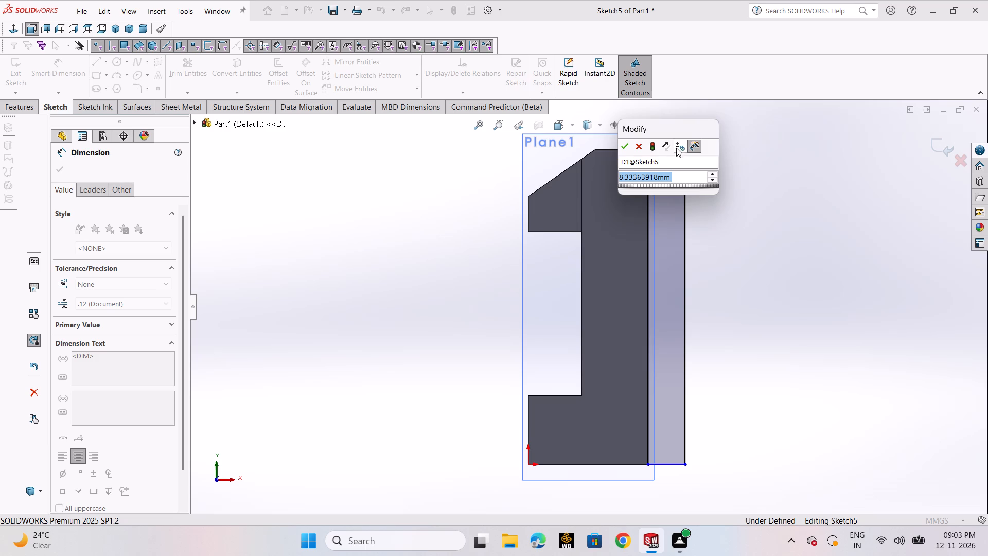
key(Escape)
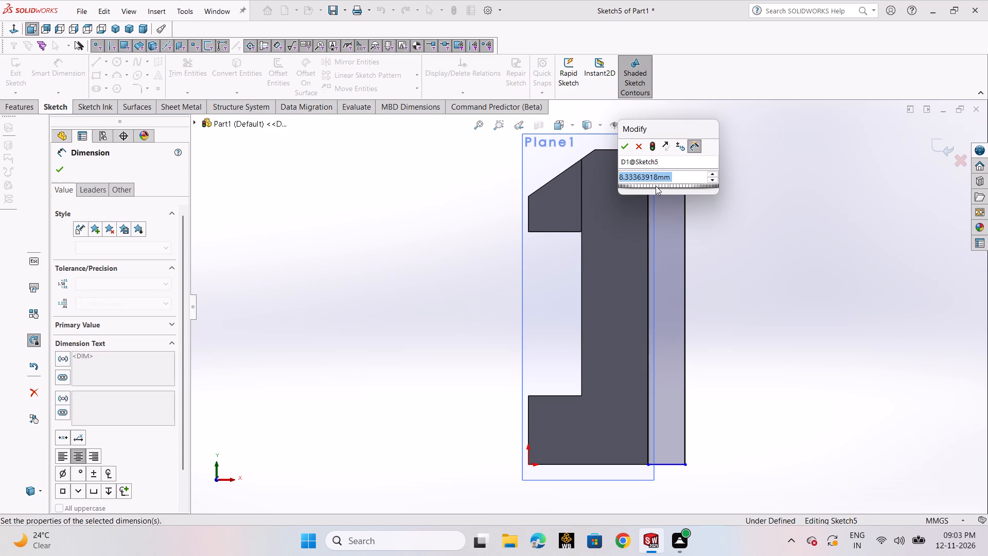
drag(660, 195, 658, 162)
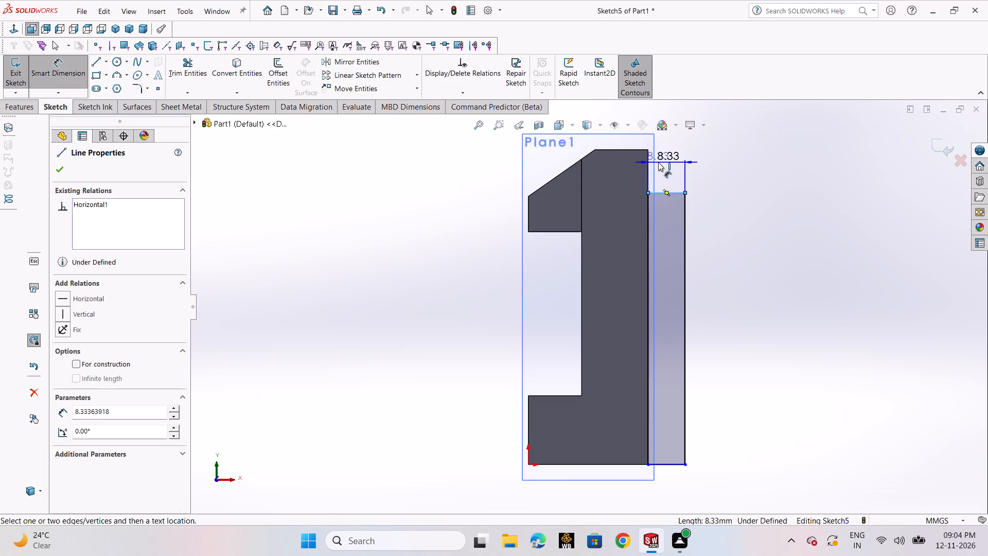
drag(658, 162, 658, 161)
key(Escape)
key(Escape)
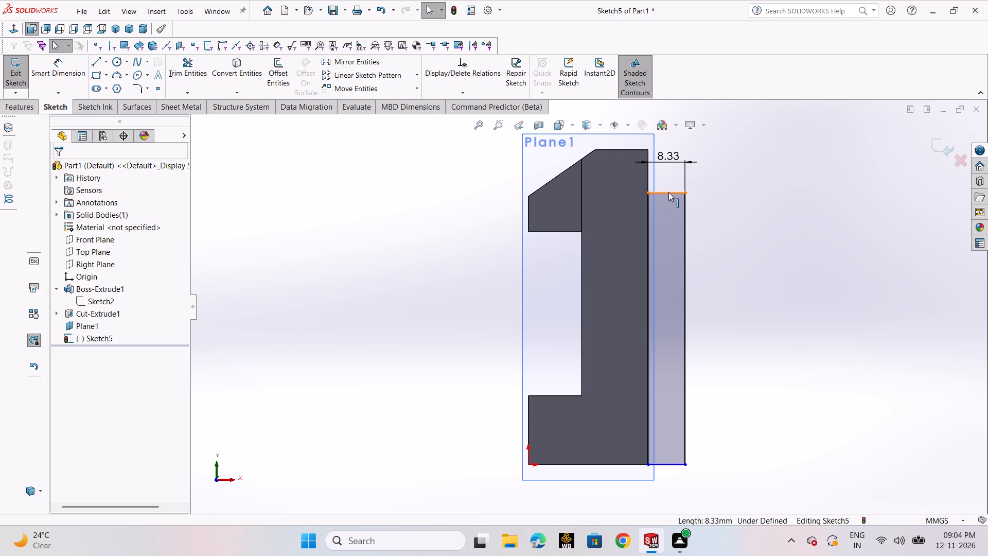
Stretch the rectangle's upper edge up to the level of the body's top edge.
drag(668, 193, 670, 150)
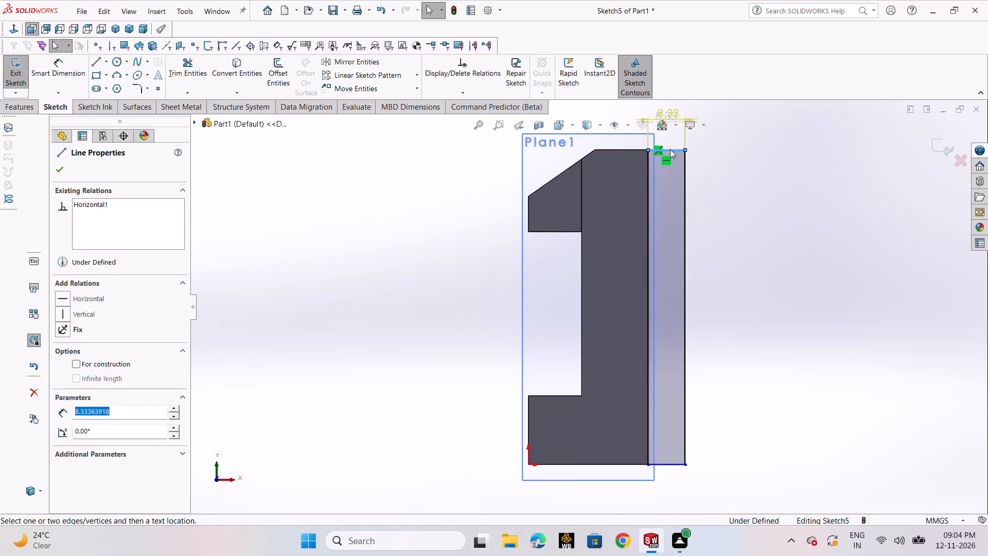
click(758, 214)
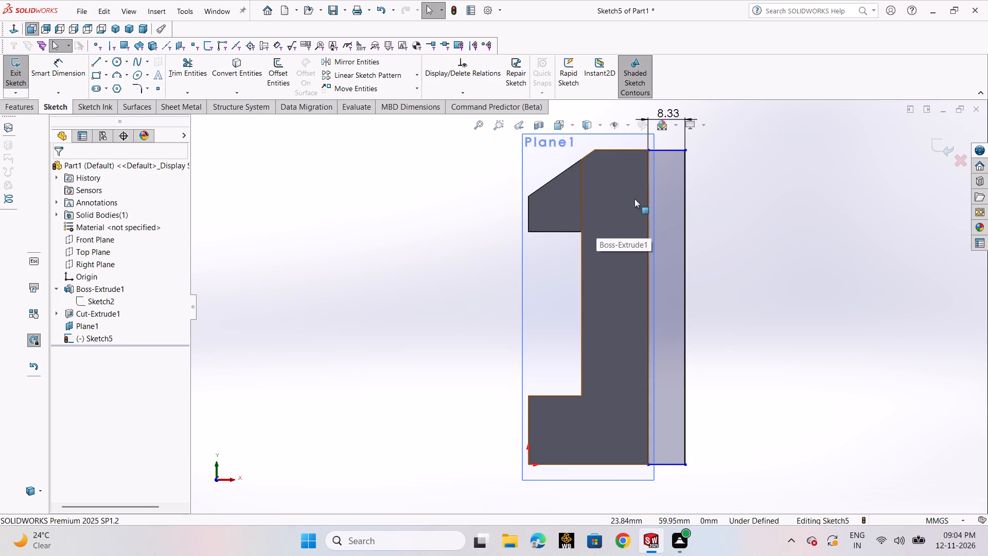
Set the rectangle's width dimension to 8 mm.
scroll(640, 195, up, 3)
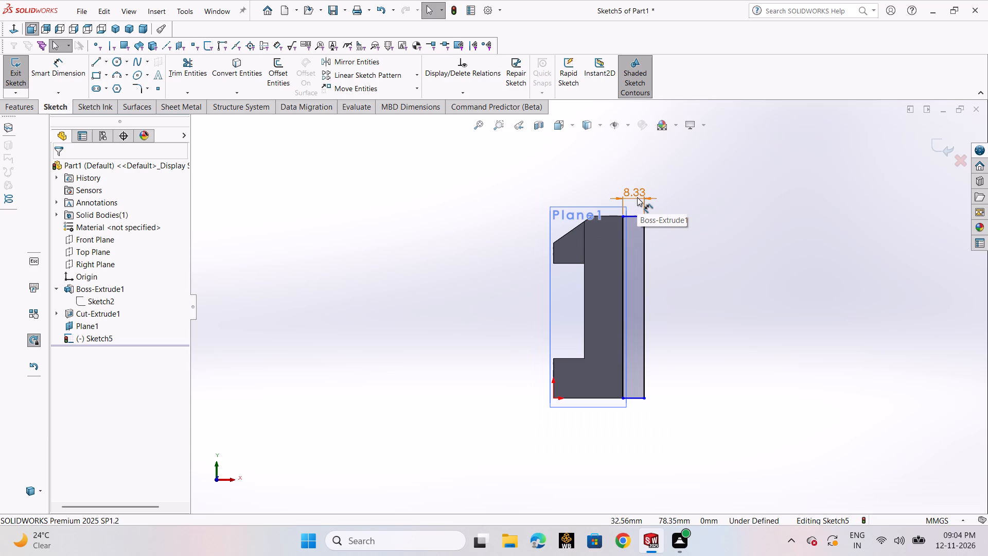
double_click(637, 197)
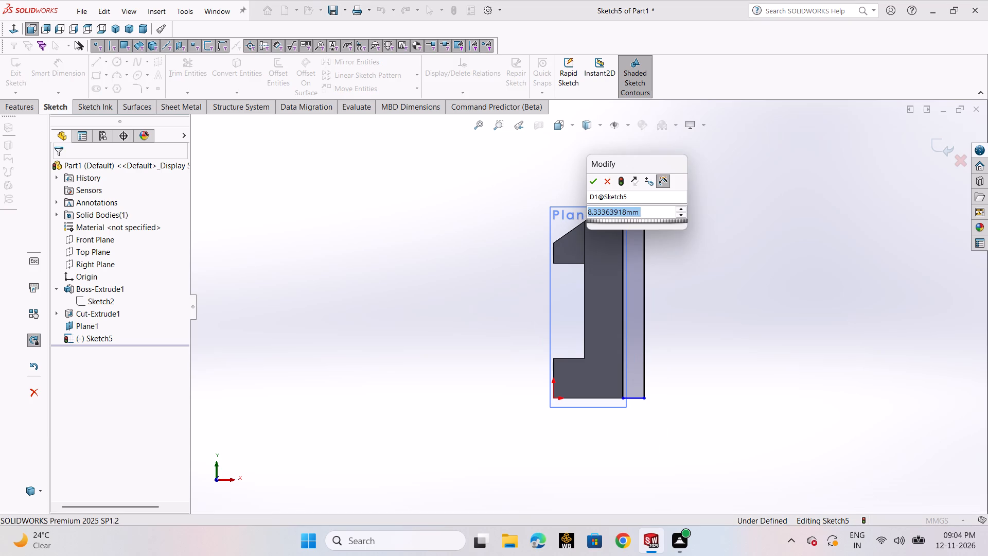
key(8)
key(Return)
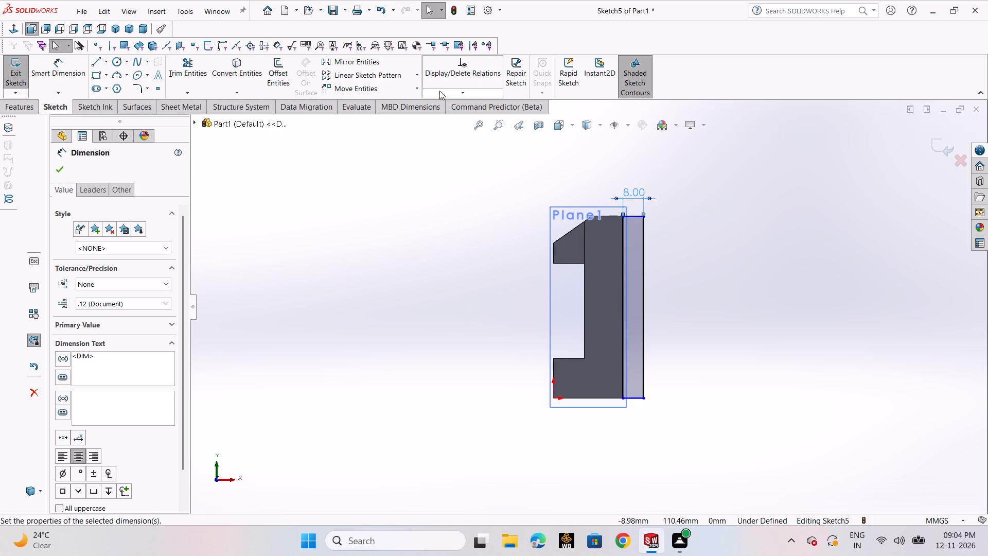
Add a collinear relation between the body's bottom edge and the rectangle's lower line.
scroll(674, 429, down, 6)
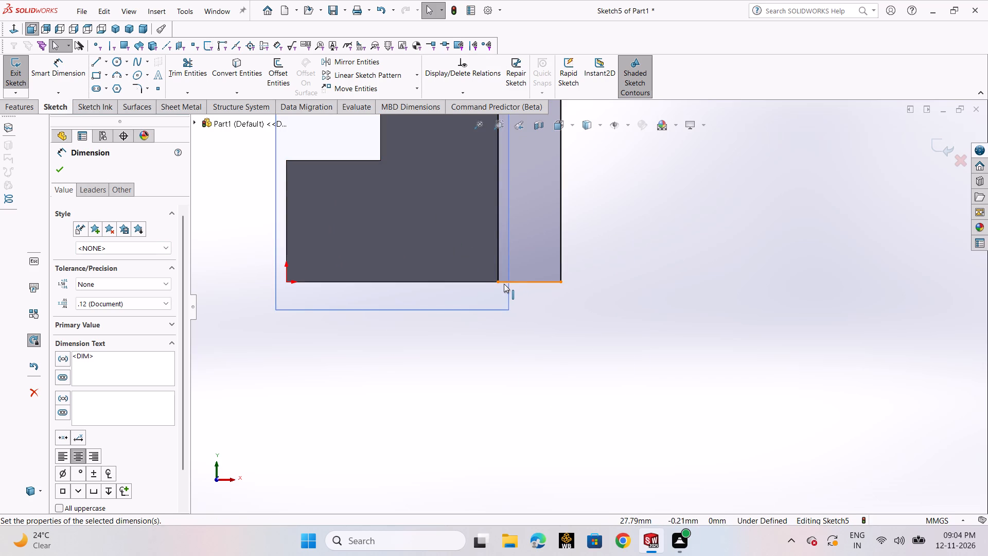
click(504, 284)
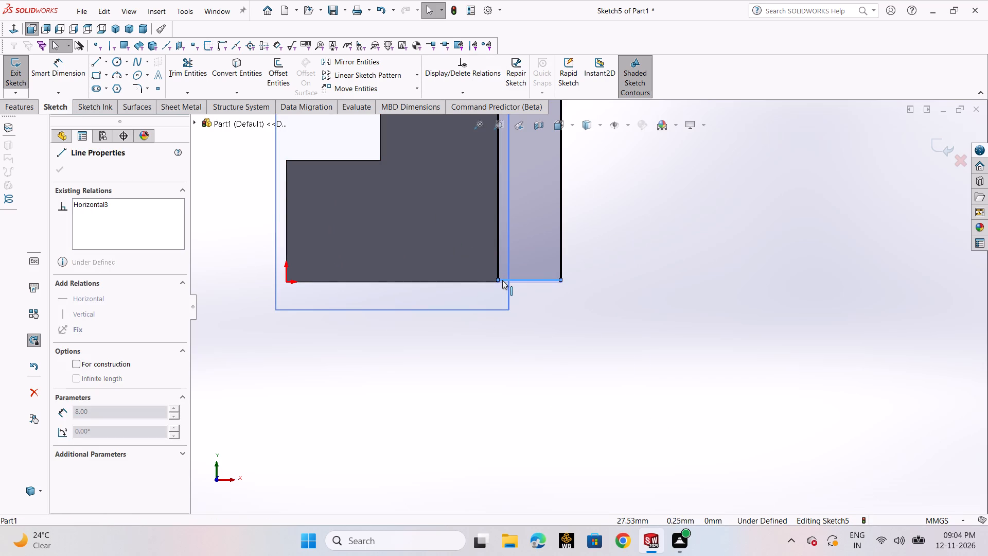
click(532, 319)
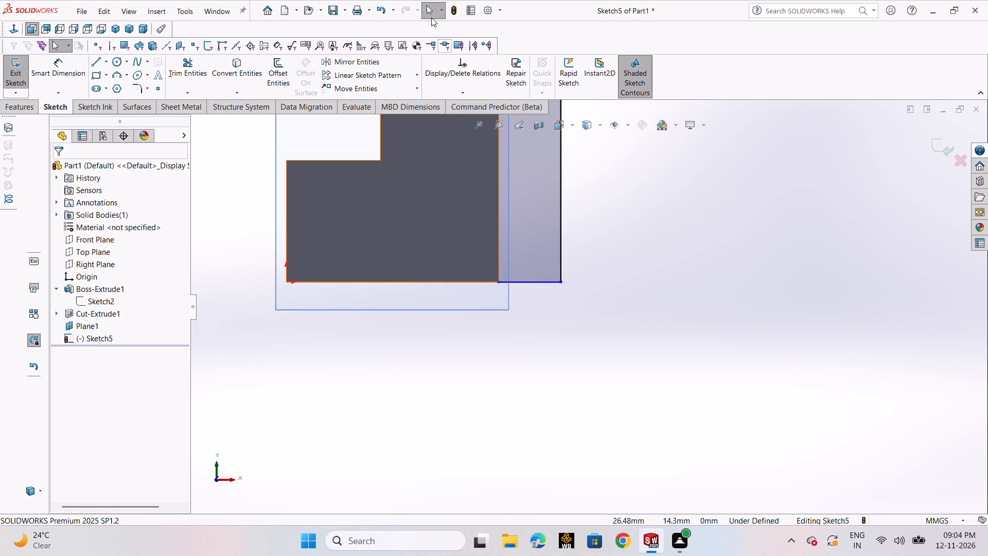
click(449, 92)
click(454, 116)
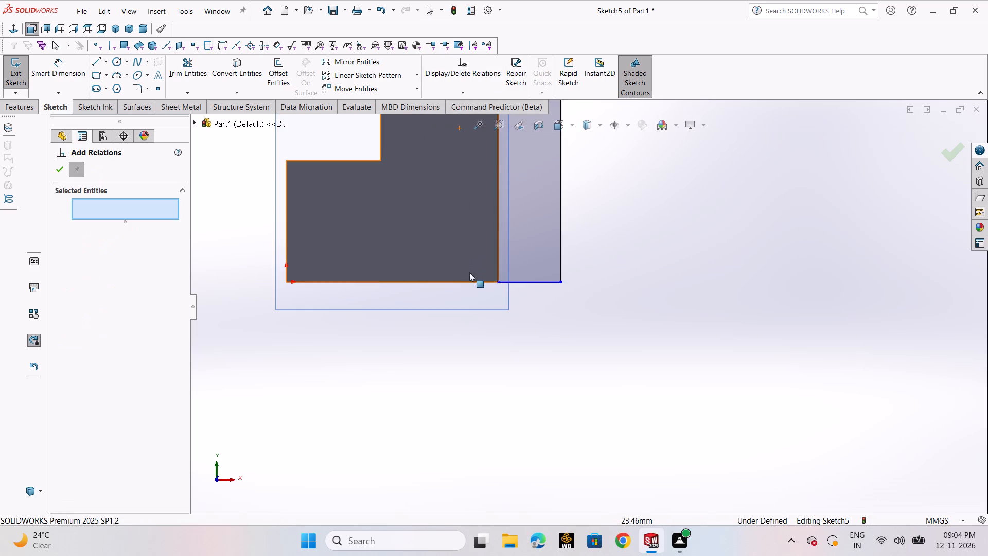
click(468, 284)
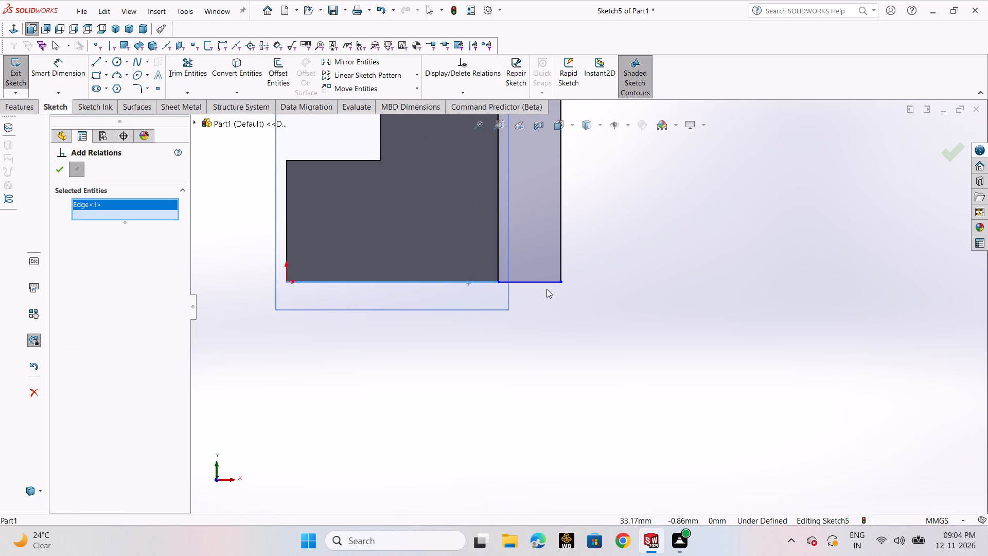
click(546, 284)
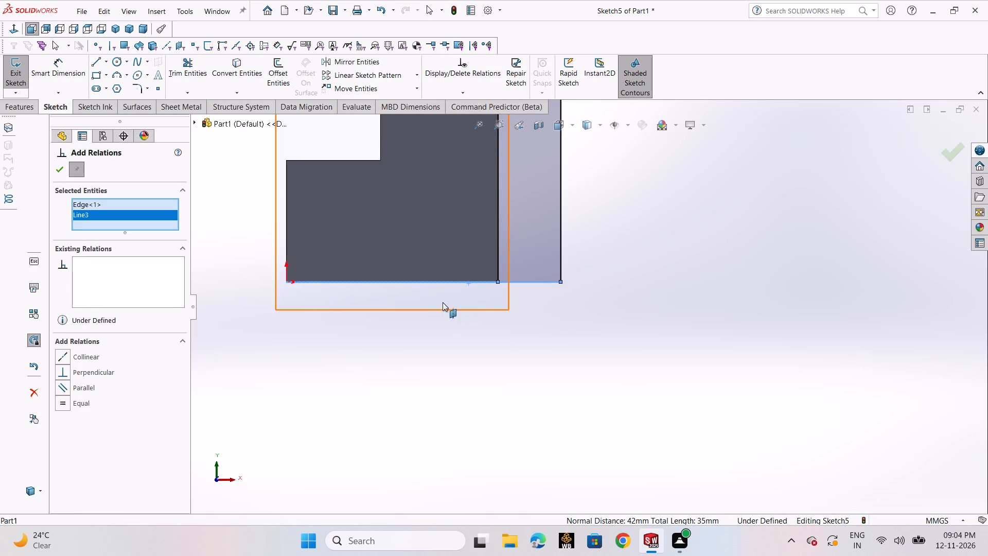
click(66, 352)
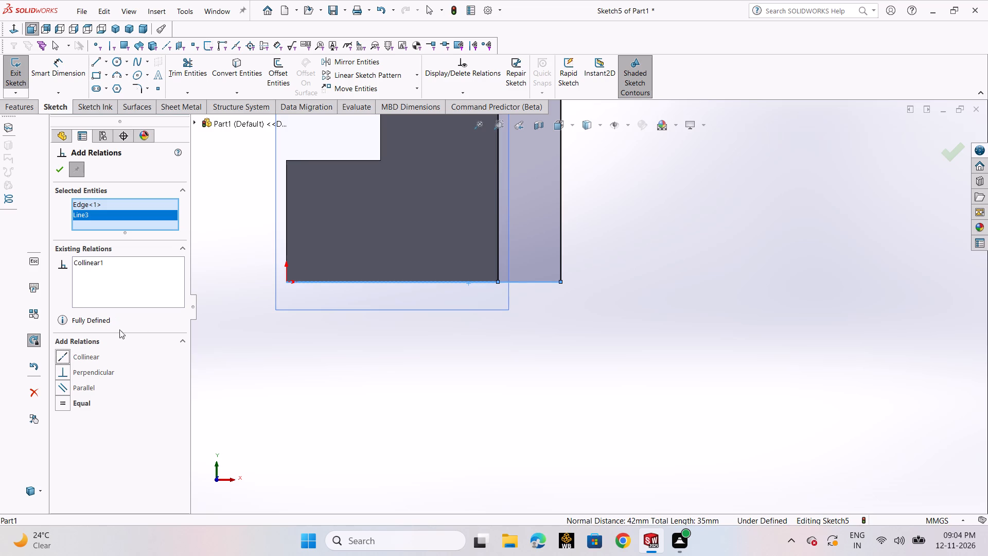
click(62, 176)
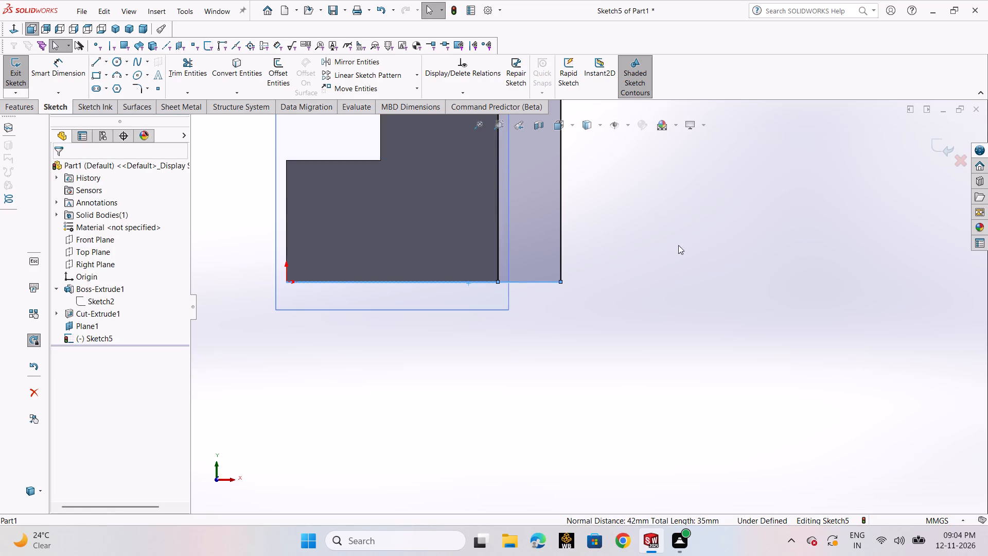
click(678, 246)
Add a collinear relation between the body's top edge and the rectangle's upper line.
scroll(630, 242, up, 9)
scroll(558, 186, down, 7)
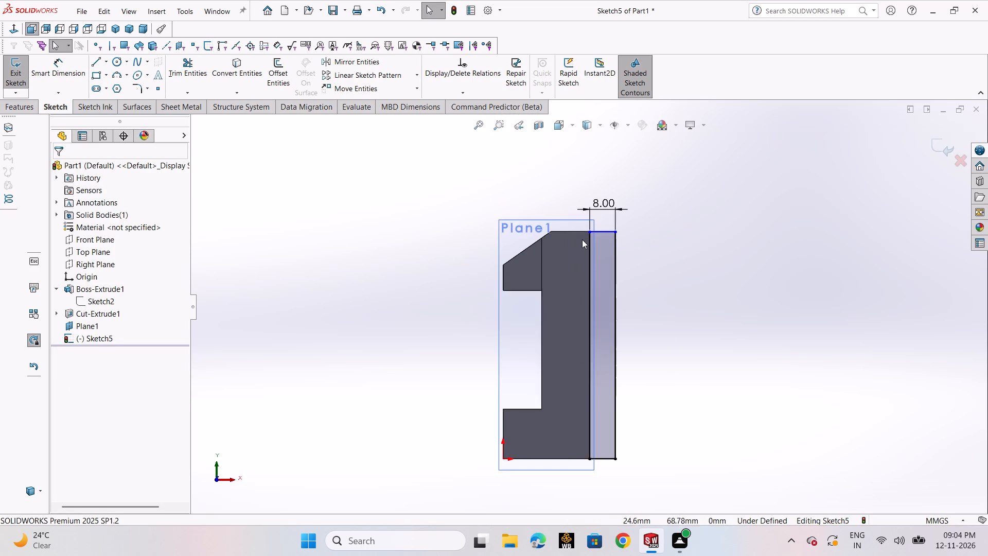
scroll(582, 239, down, 5)
click(468, 89)
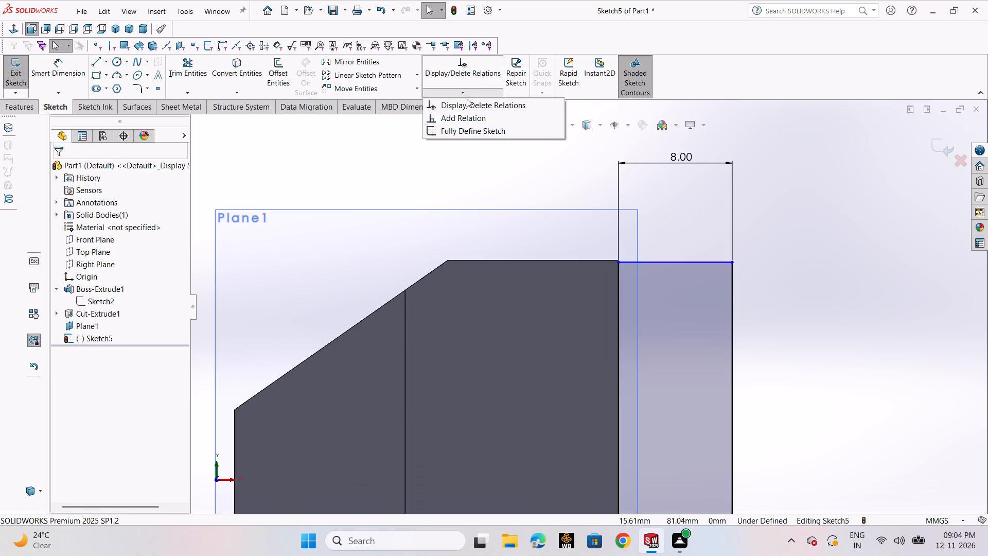
click(480, 121)
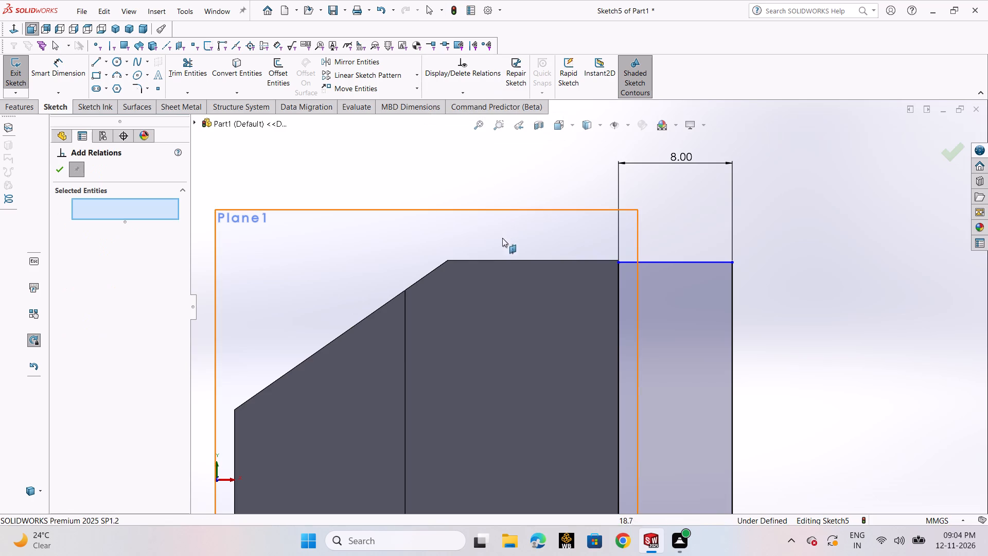
click(509, 262)
click(658, 265)
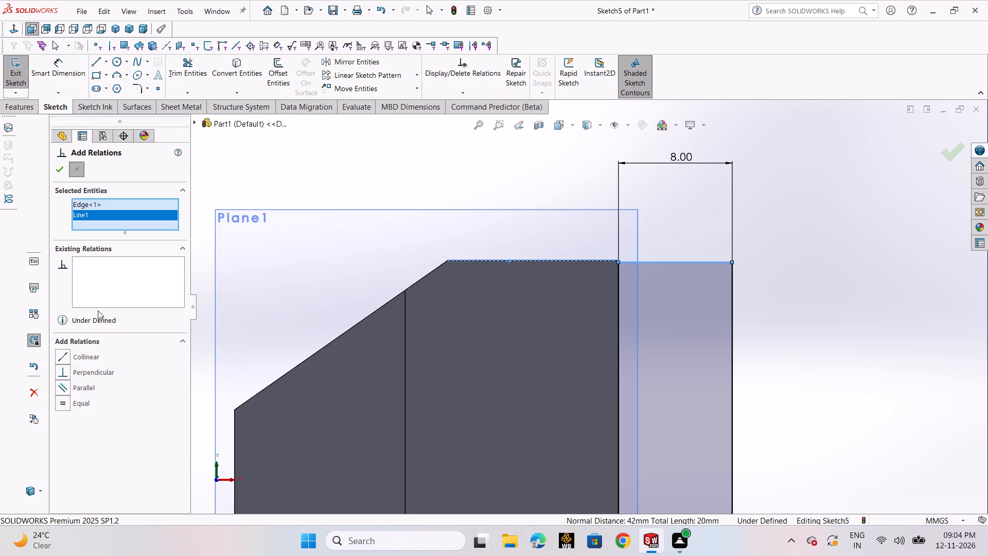
click(77, 358)
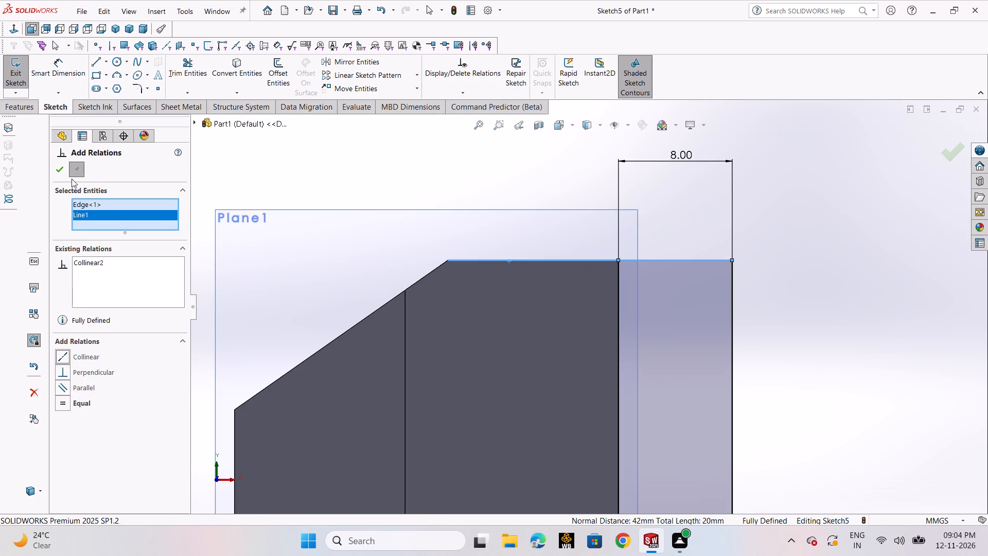
click(51, 167)
click(54, 169)
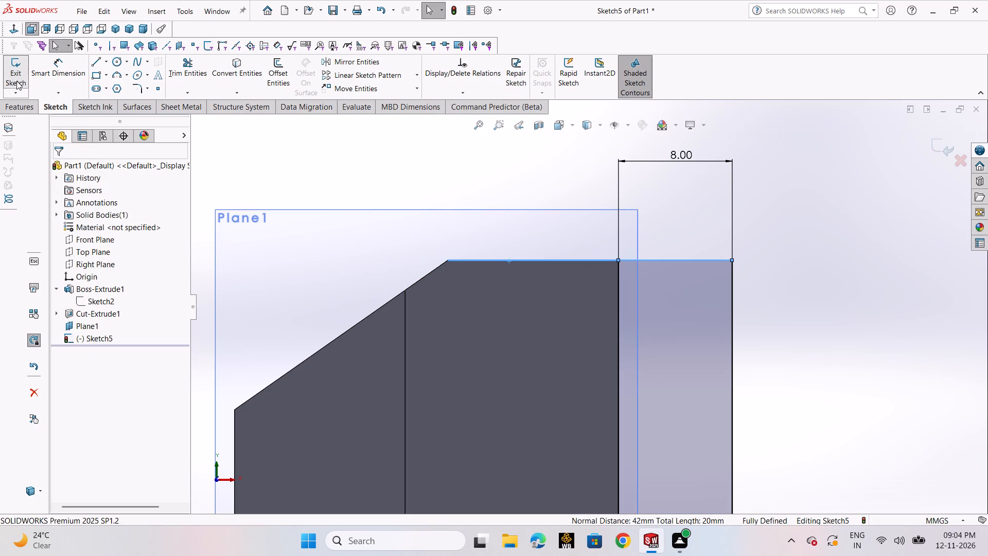
Extrude the 8 mm wide rectangle sketch as a boss 25 mm deep with the Mid Plane end condition, merged with the body.
click(16, 81)
click(16, 80)
scroll(386, 230, up, 1)
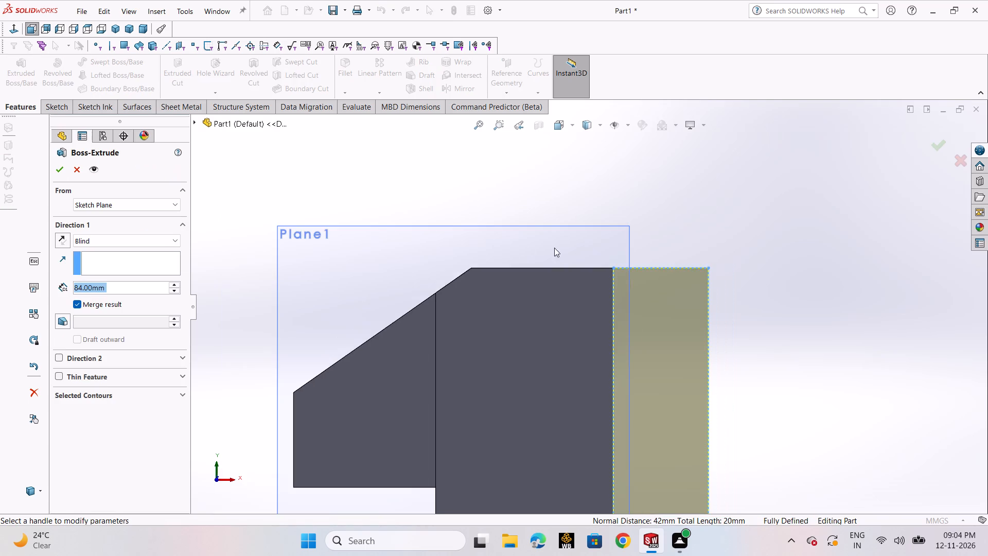
scroll(563, 249, up, 2)
middle_drag(565, 249, 516, 272)
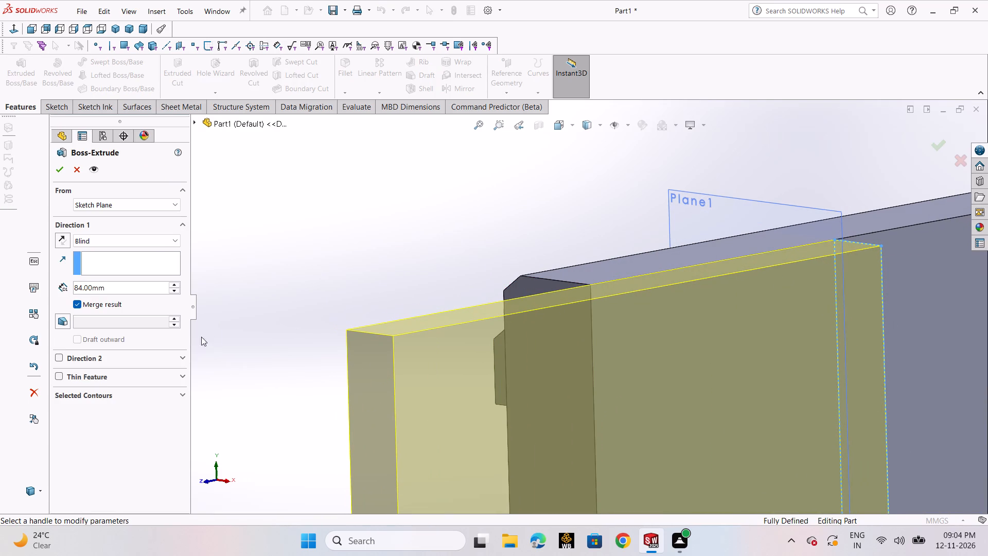
click(150, 244)
click(132, 312)
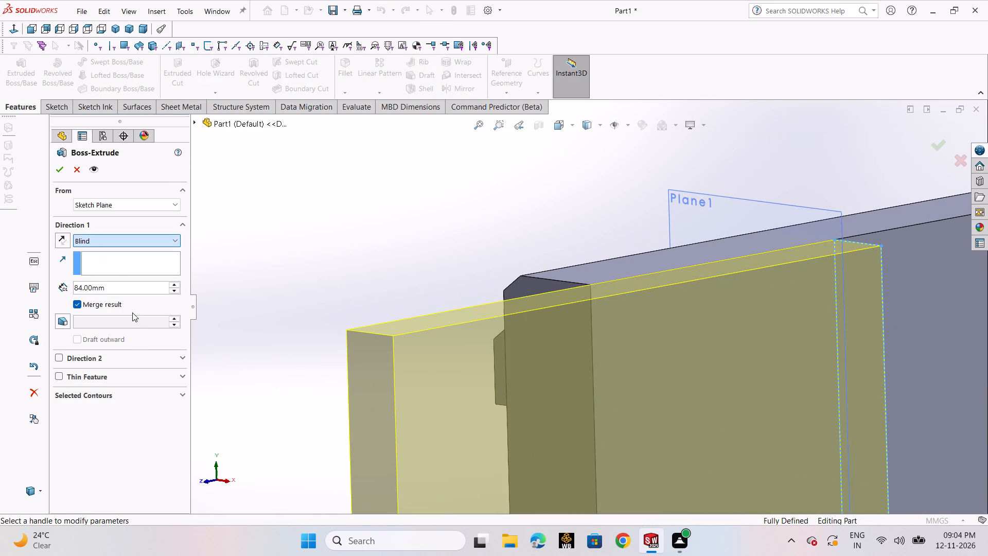
click(135, 293)
triple_click(135, 293)
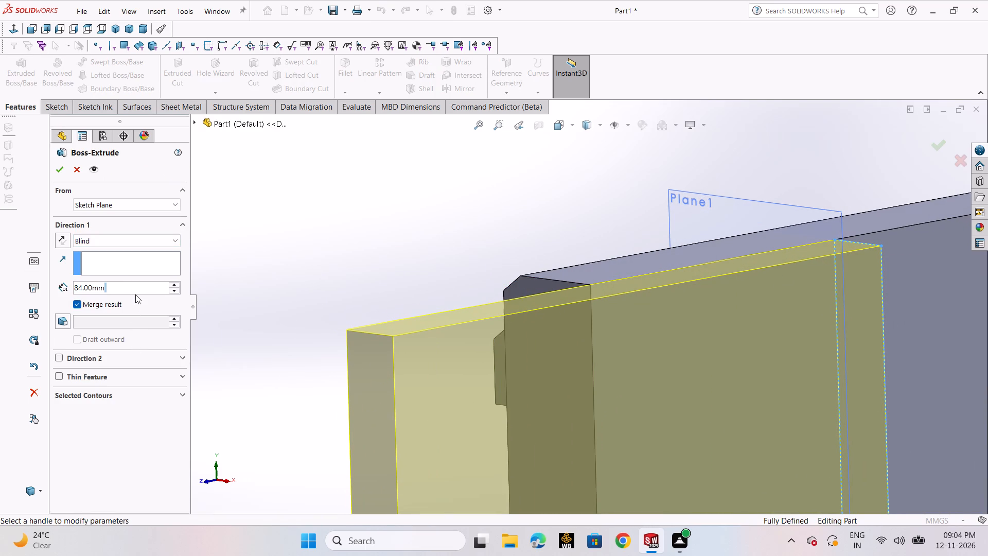
text(25)
key(Return)
scroll(311, 323, up, 2)
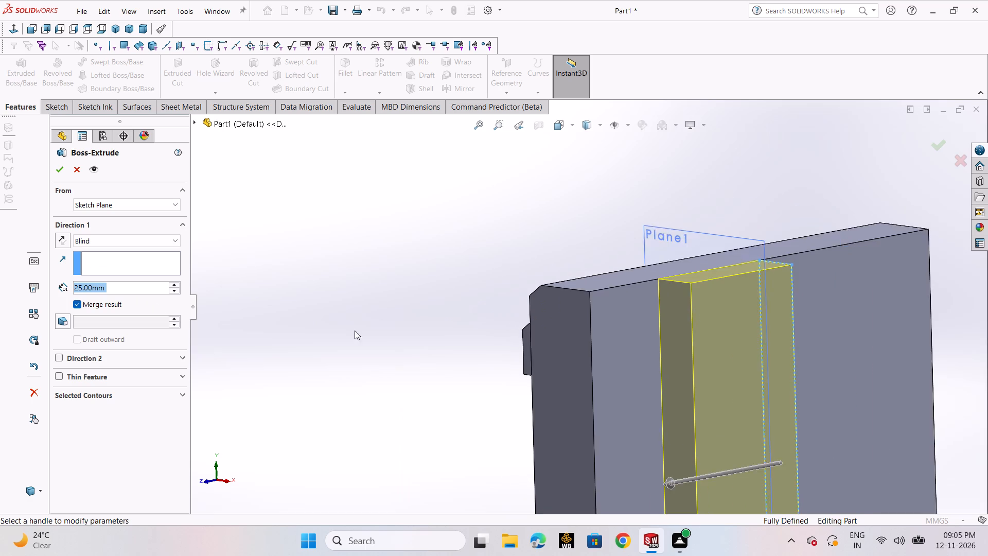
scroll(355, 331, up, 5)
middle_drag(957, 348, 913, 377)
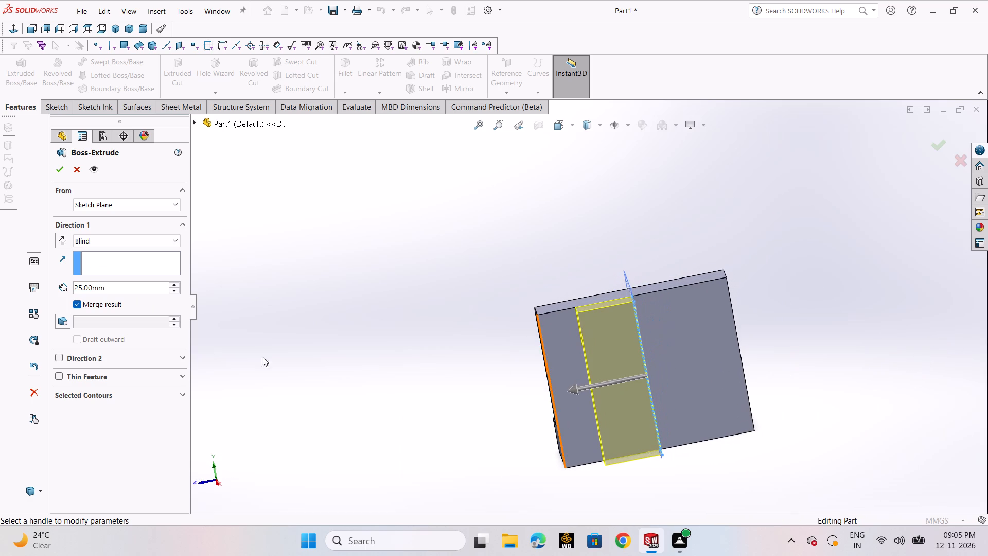
click(124, 239)
click(128, 306)
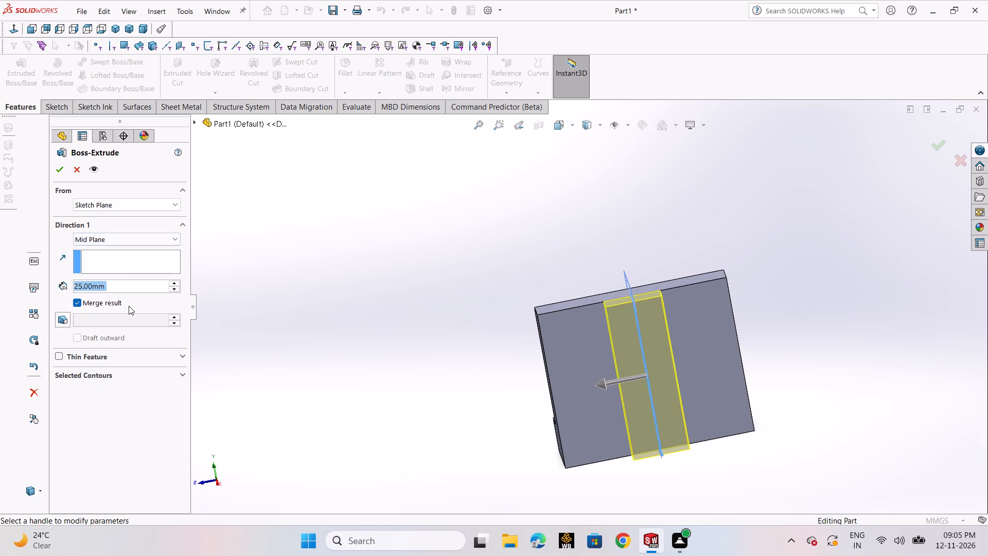
click(53, 174)
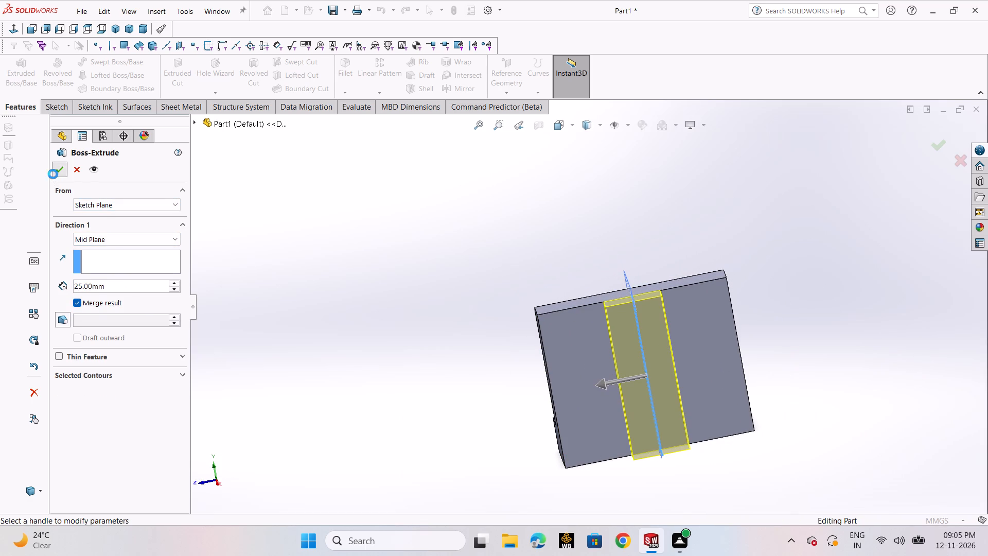
click(398, 384)
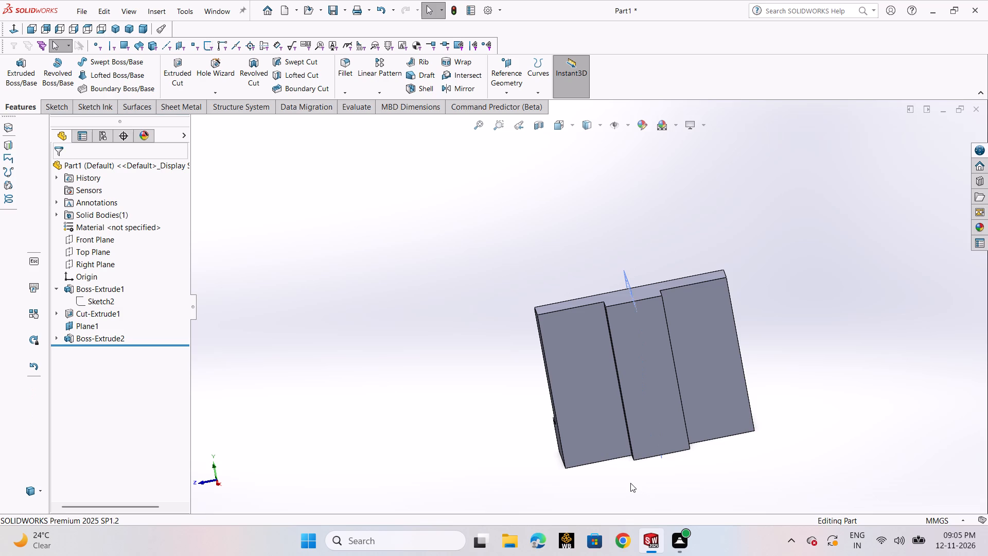
key(ctrl+7)
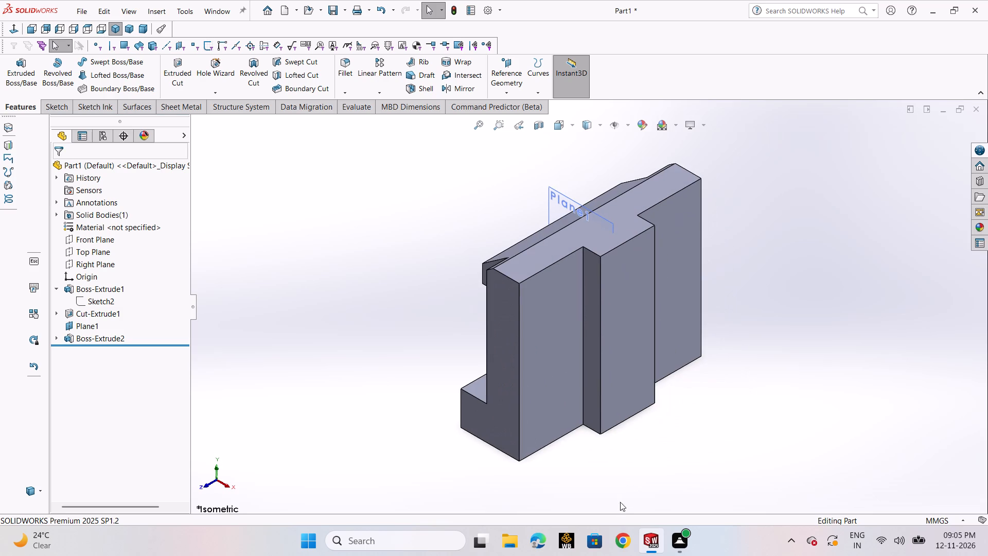
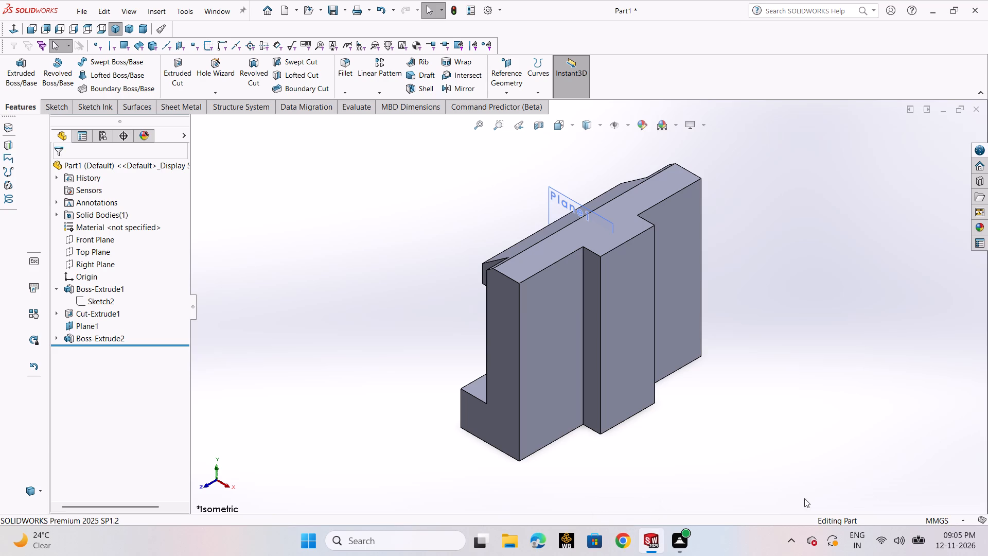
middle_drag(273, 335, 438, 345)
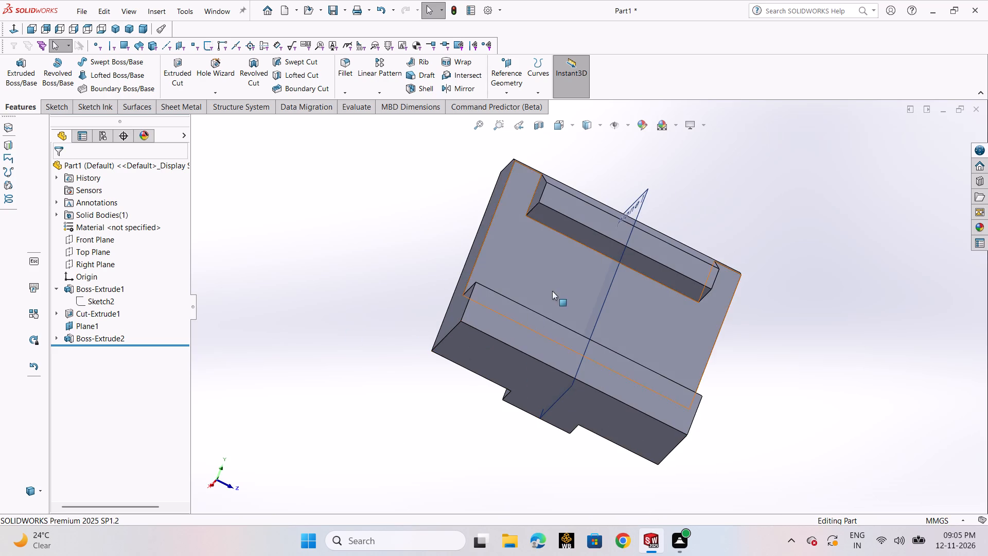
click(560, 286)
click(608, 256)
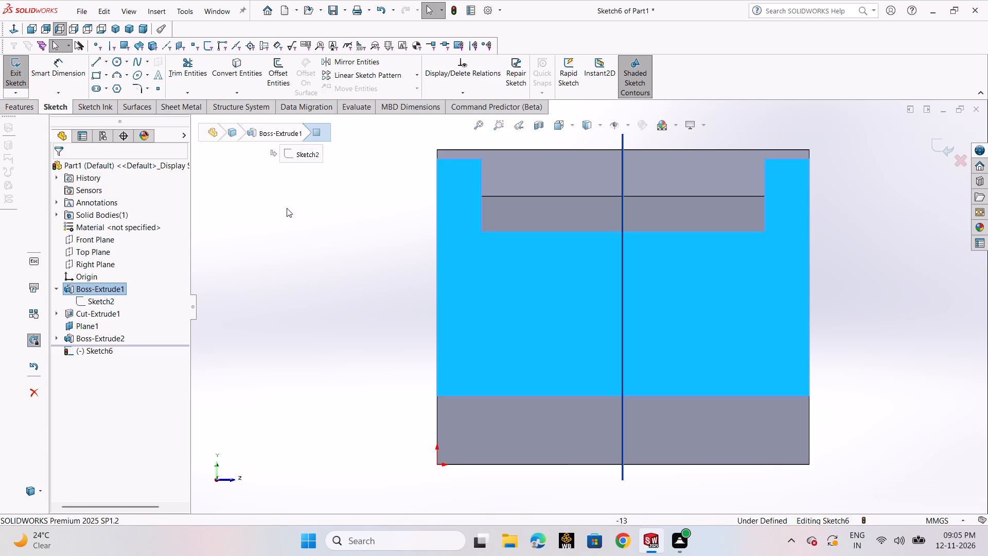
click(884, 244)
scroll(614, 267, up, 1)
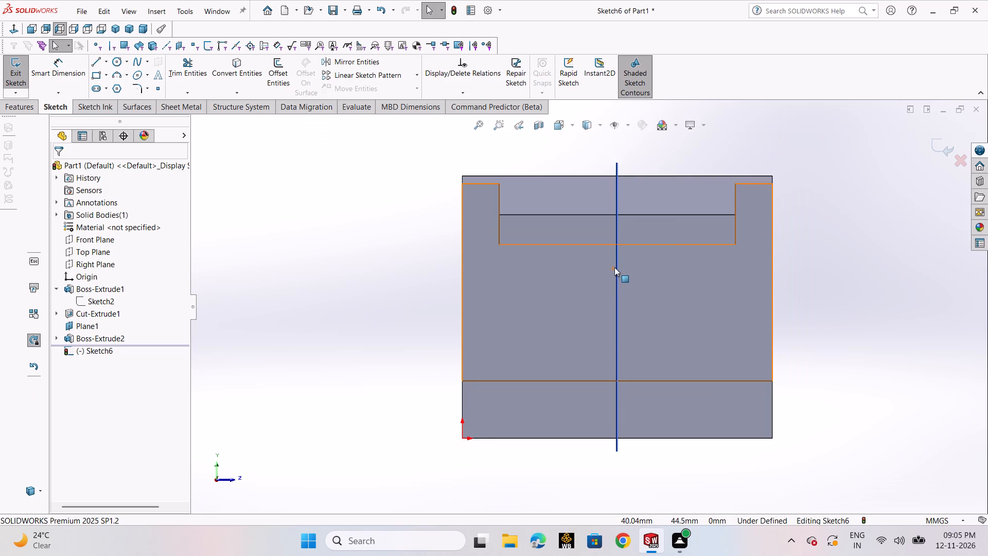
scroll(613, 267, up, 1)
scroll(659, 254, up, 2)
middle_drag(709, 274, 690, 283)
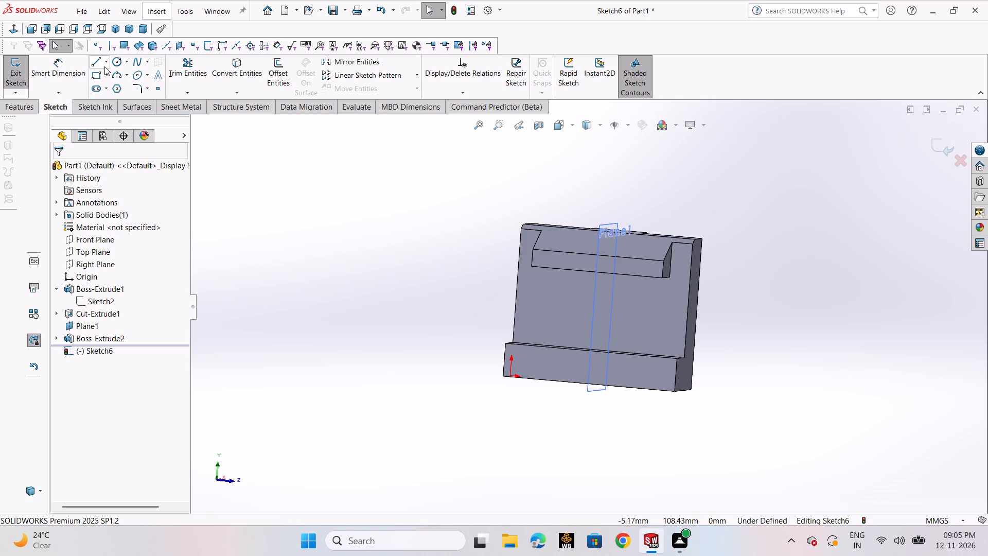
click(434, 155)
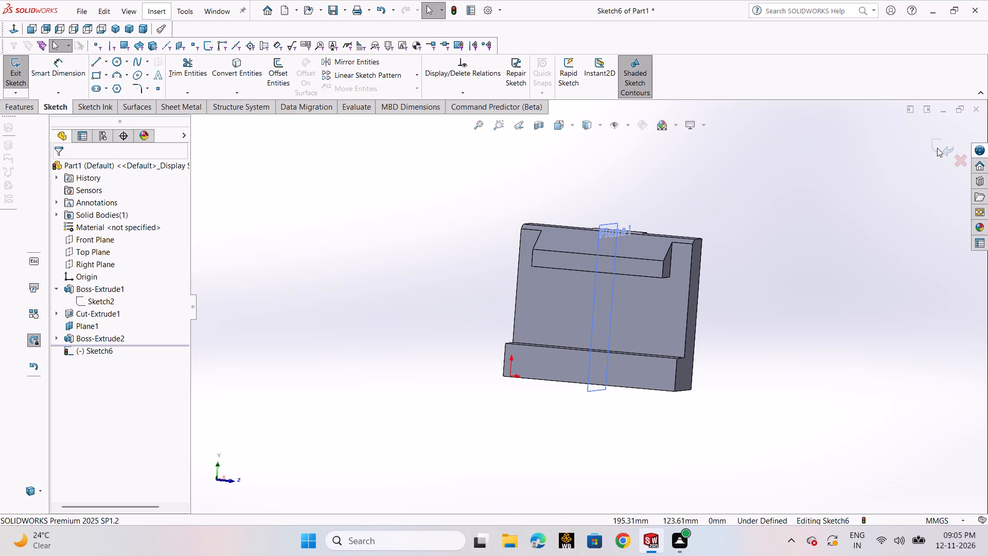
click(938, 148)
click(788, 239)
On the body's flat face beside the rib, sketch a diagonal line from the rib's top corner down past the body's outer edge.
middle_drag(793, 258, 710, 259)
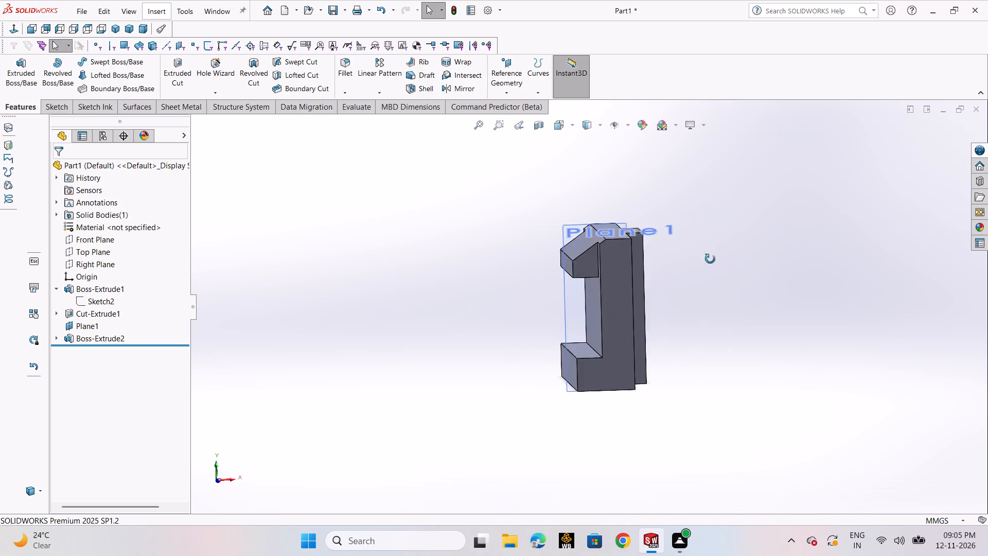
middle_drag(710, 259, 613, 270)
middle_click(639, 260)
scroll(654, 259, up, 1)
click(656, 270)
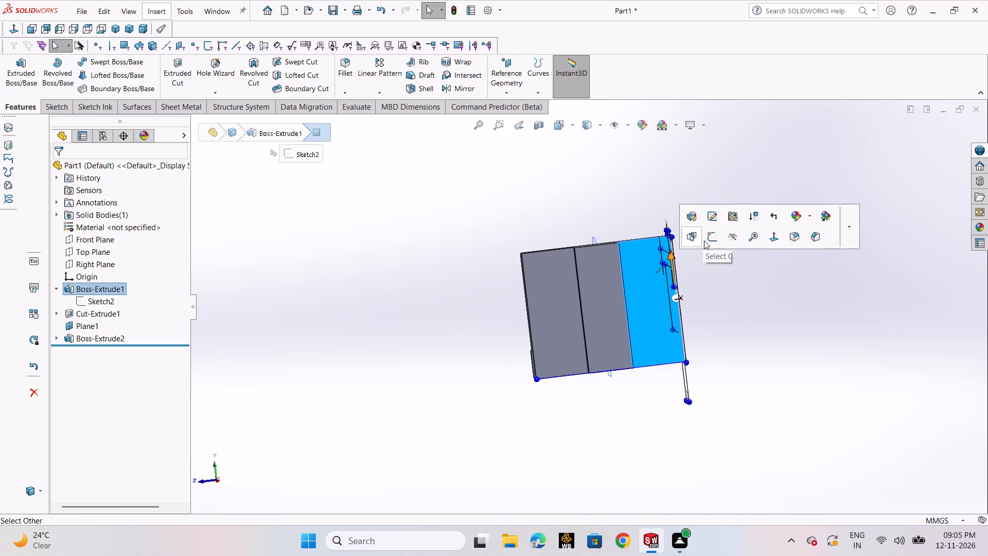
click(708, 240)
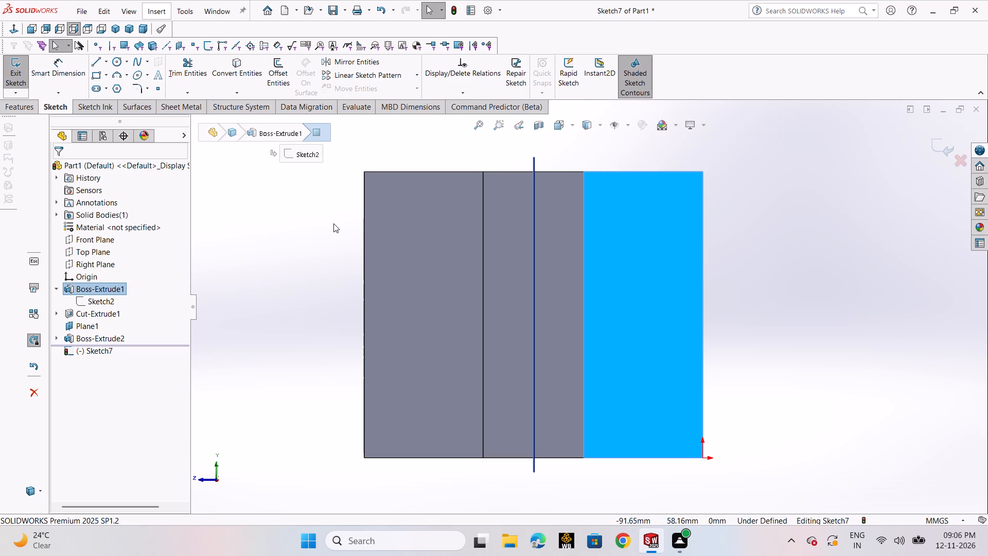
click(97, 64)
click(102, 75)
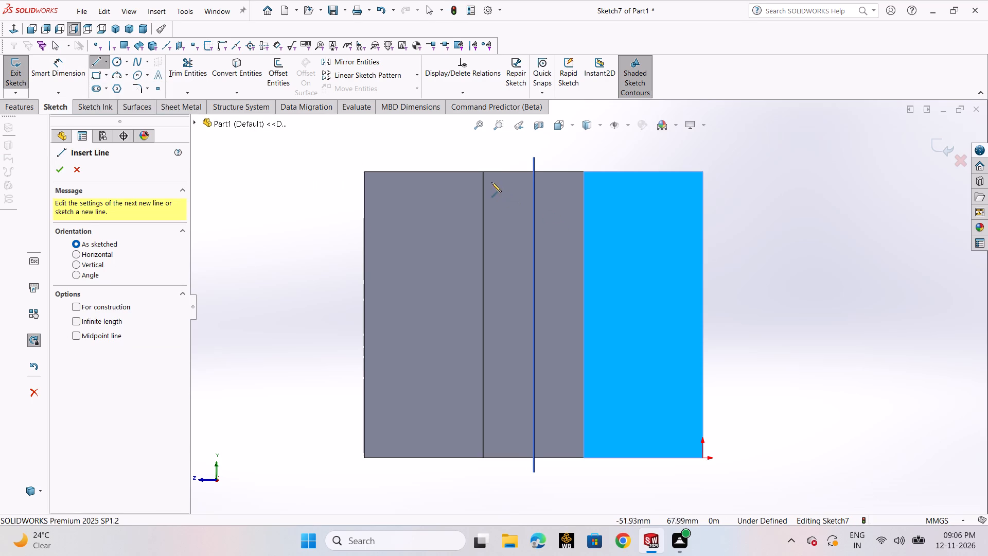
click(484, 172)
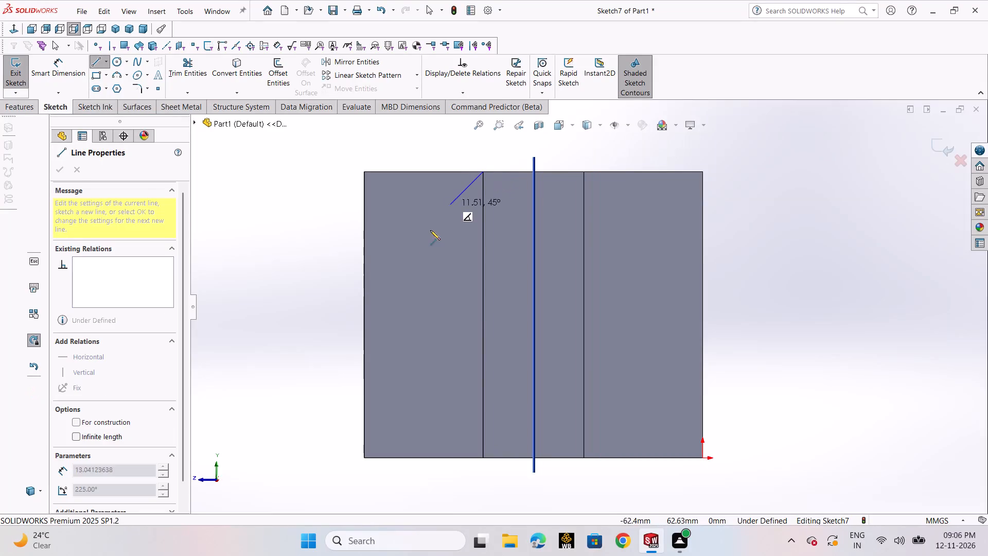
click(323, 308)
right_click(323, 308)
click(337, 320)
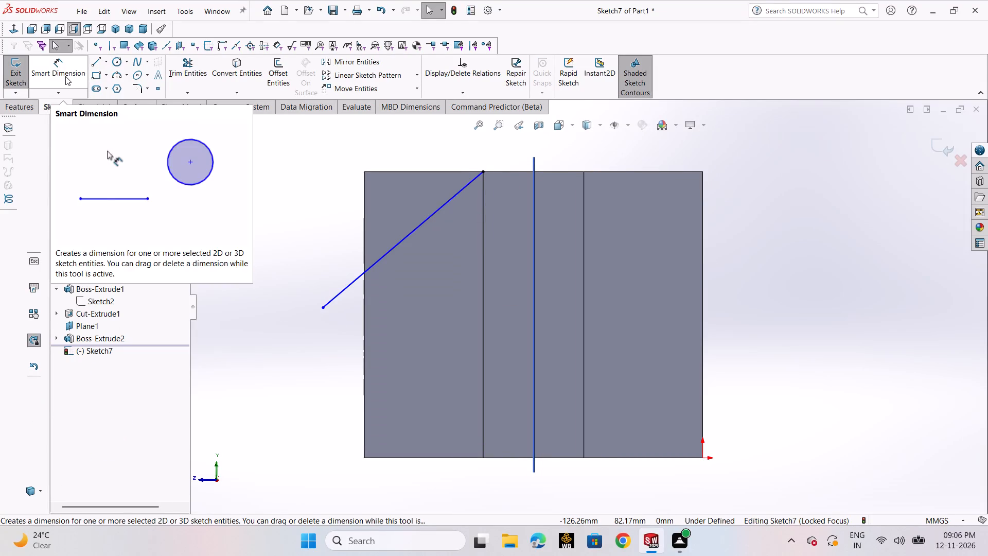
Draw a vertical centerline about 81 mm long along Plane1, from the body's top edge to below its bottom edge.
click(107, 62)
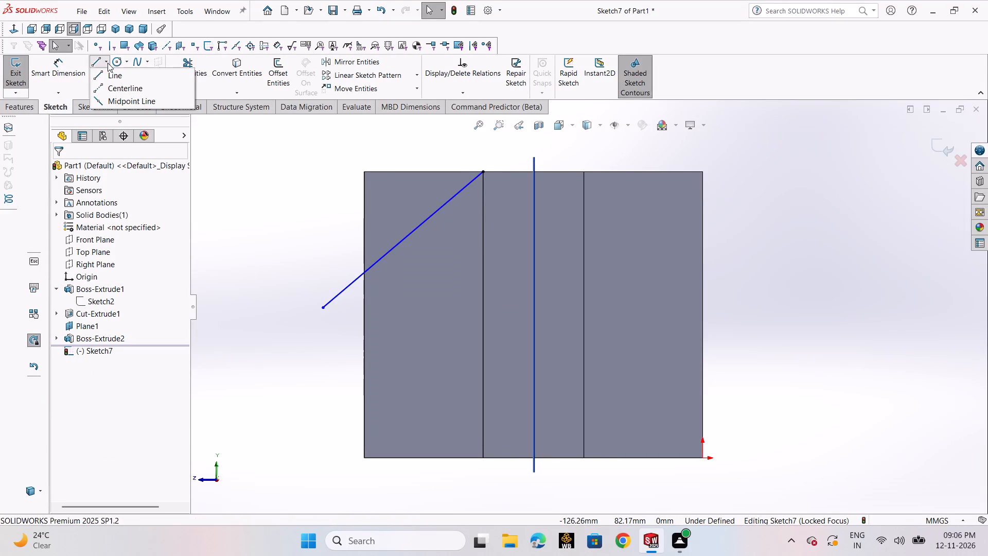
click(111, 86)
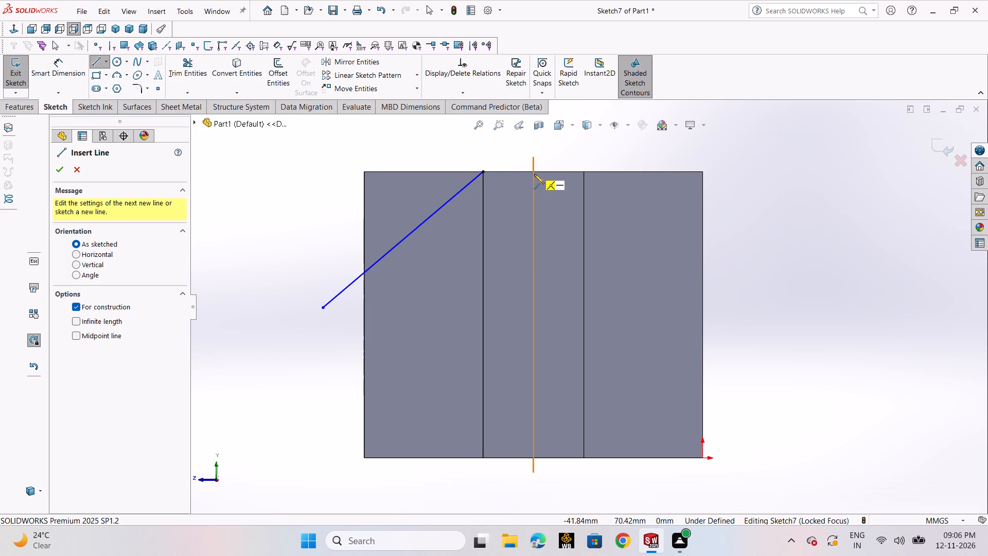
click(534, 172)
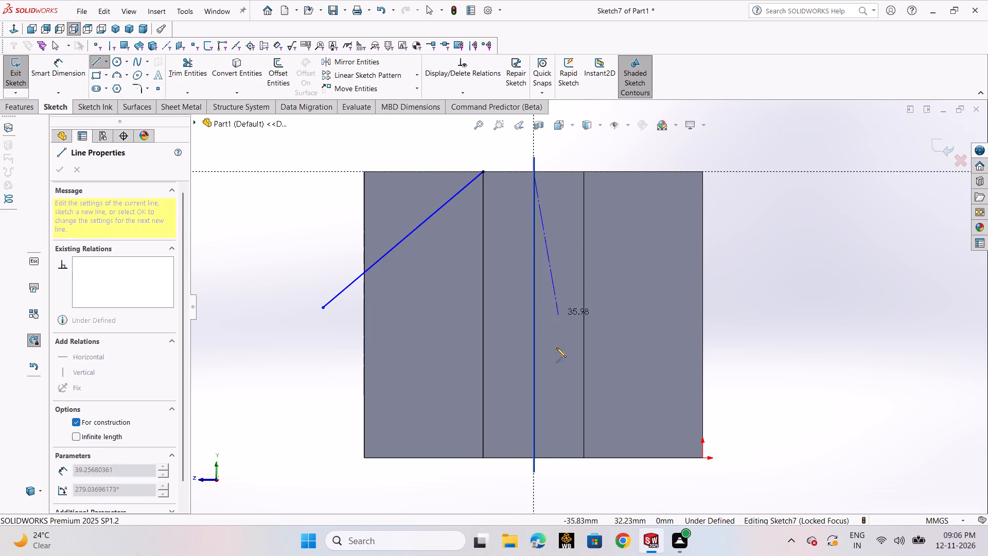
click(534, 497)
right_click(530, 498)
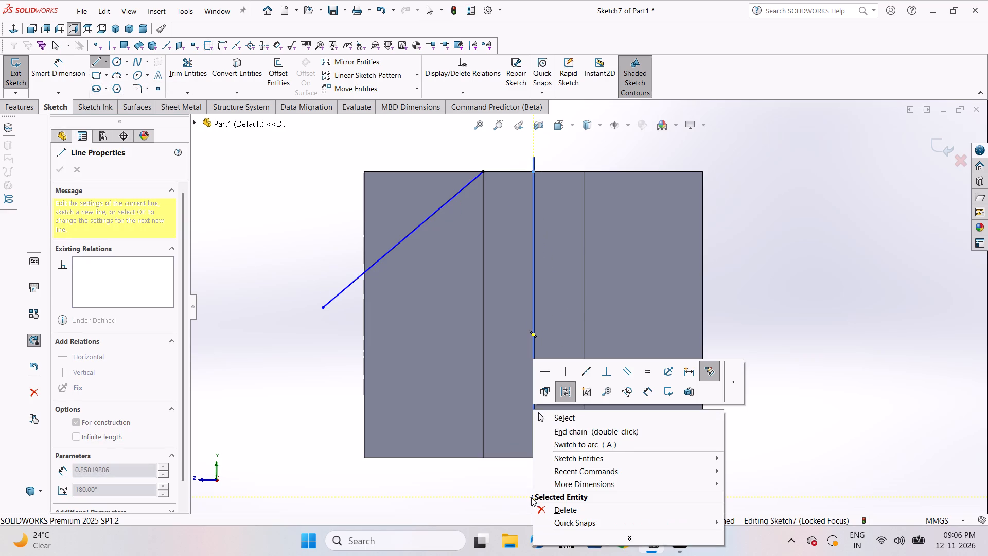
click(559, 422)
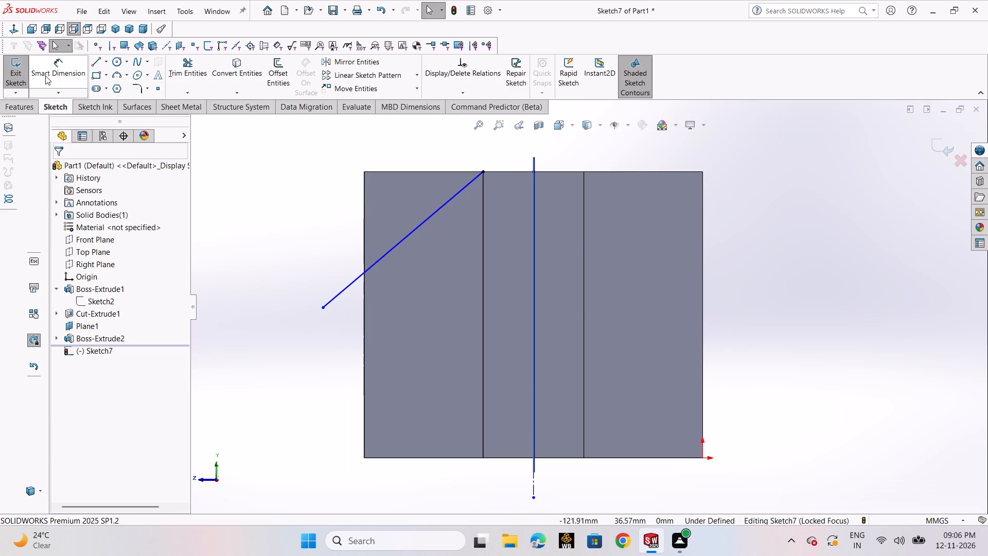
Dimension the angle between the diagonal line and the vertical centerline as 51°.
click(48, 77)
click(442, 207)
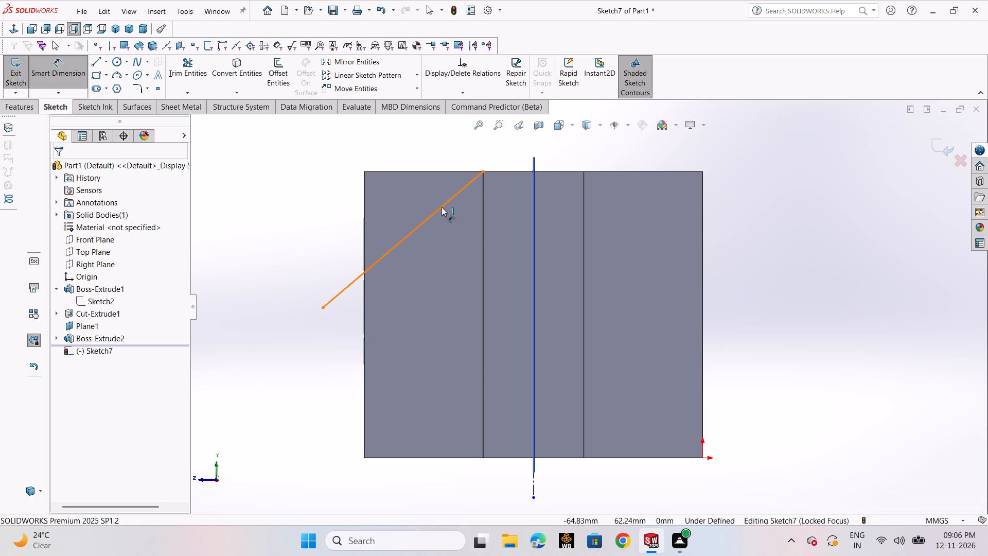
click(531, 225)
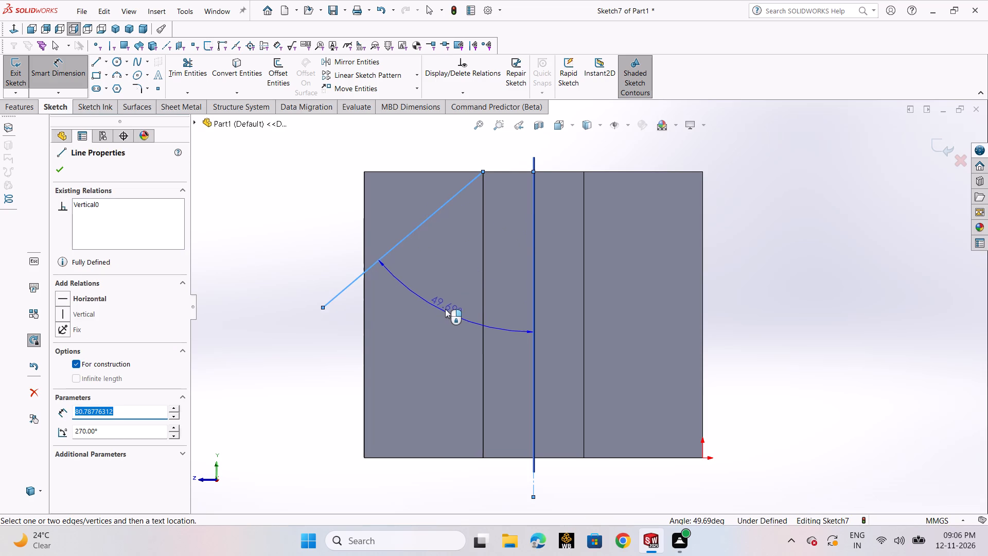
click(446, 308)
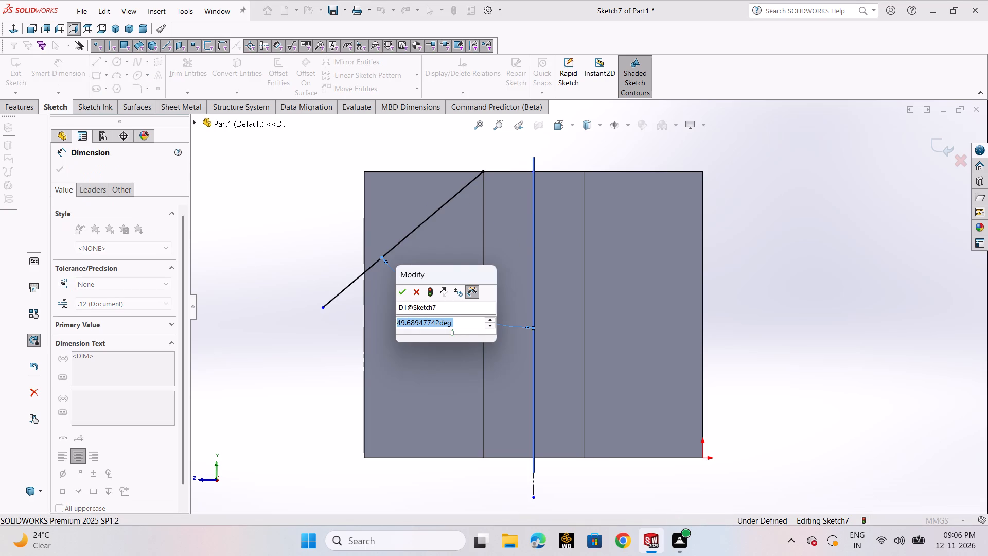
text(51)
key(Return)
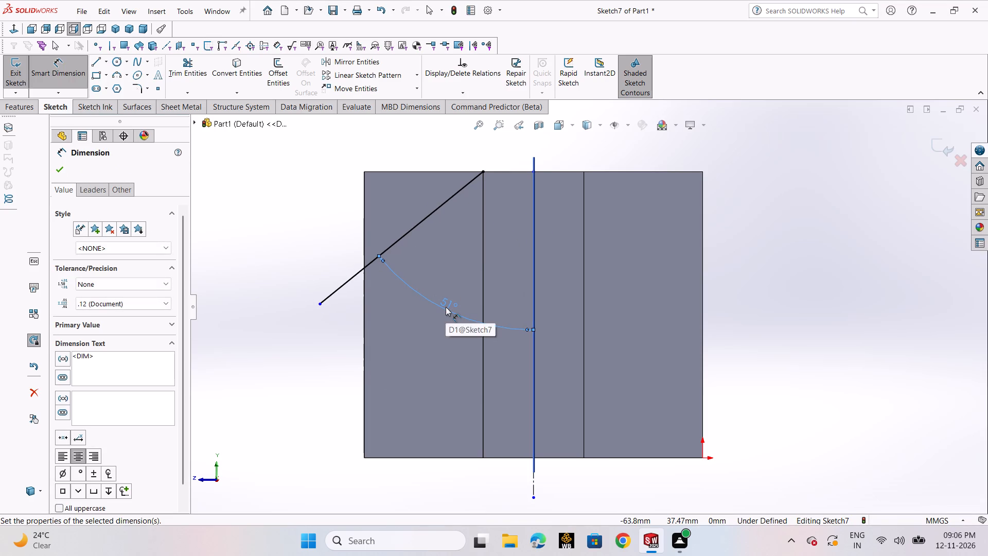
click(60, 173)
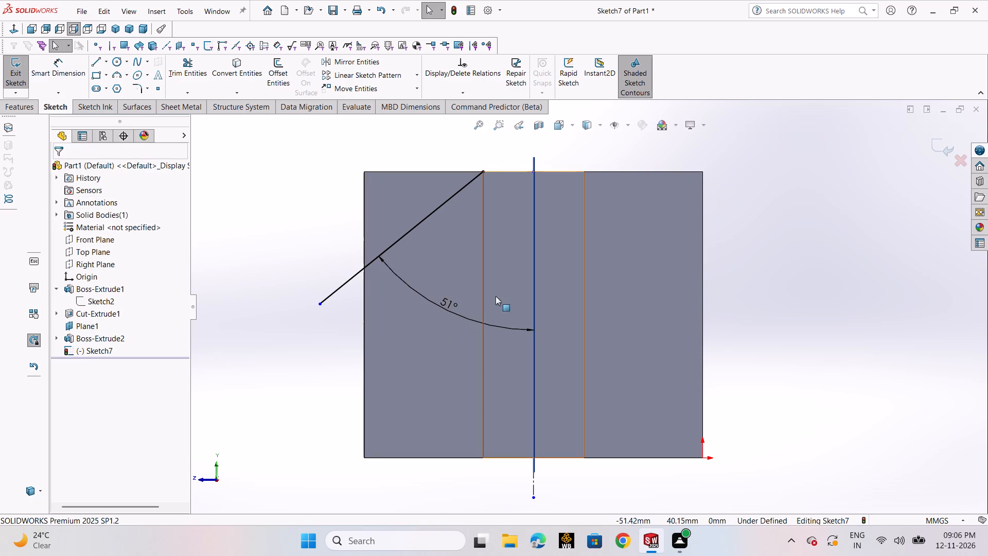
Sketch a vertical line about 27 mm long on the body's outer vertical edge, below the diagonal line.
scroll(515, 318, up, 1)
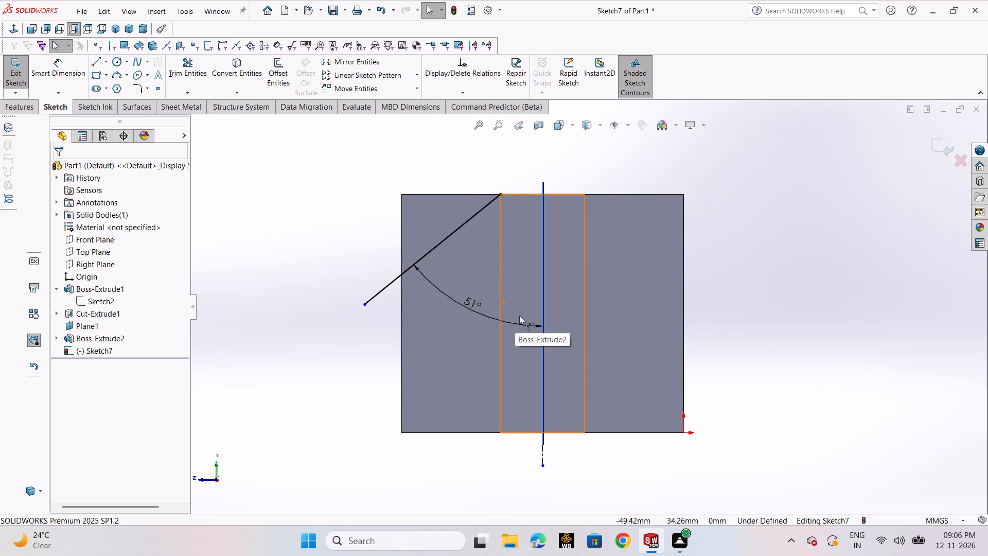
scroll(696, 351, up, 2)
middle_drag(711, 369, 751, 376)
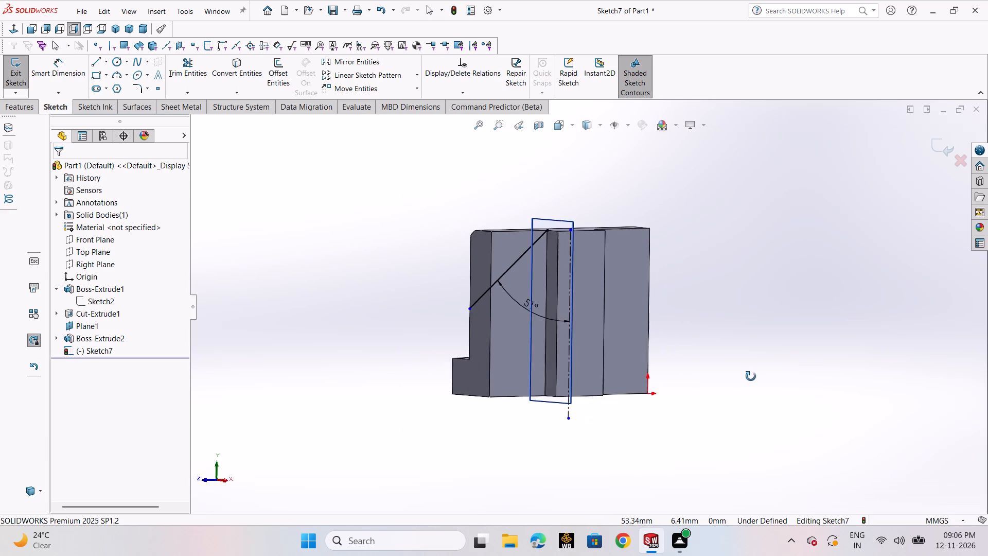
middle_drag(751, 376, 758, 383)
scroll(672, 290, down, 1)
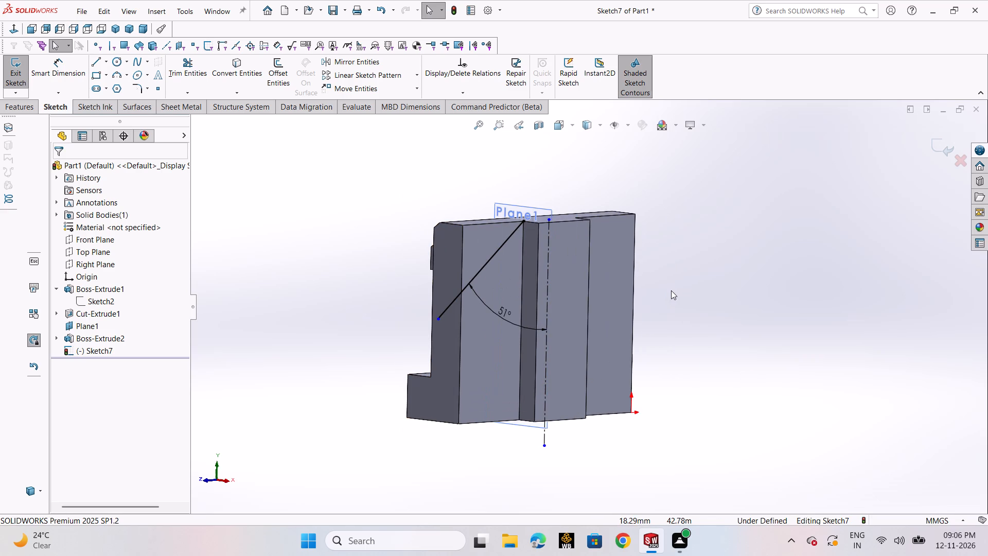
scroll(671, 290, down, 1)
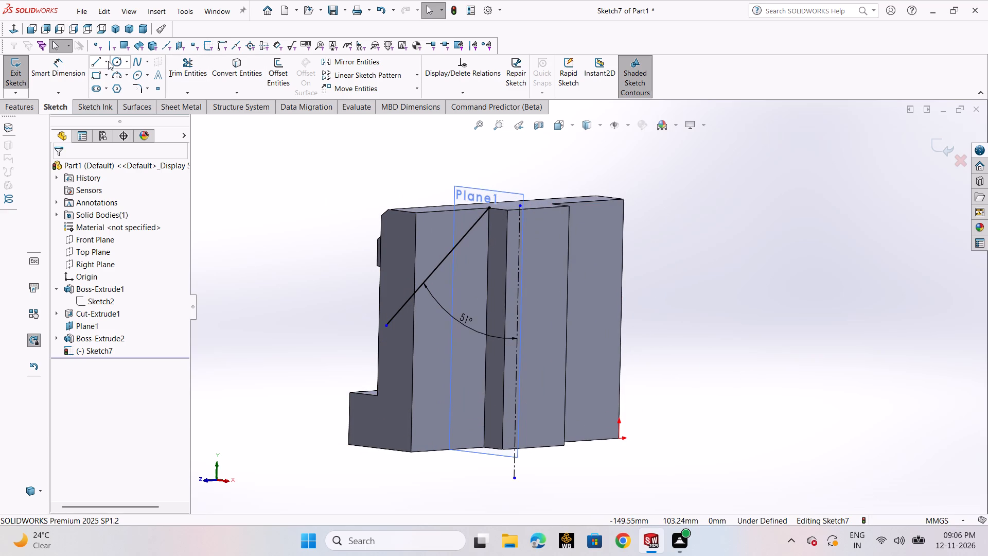
click(106, 62)
click(107, 76)
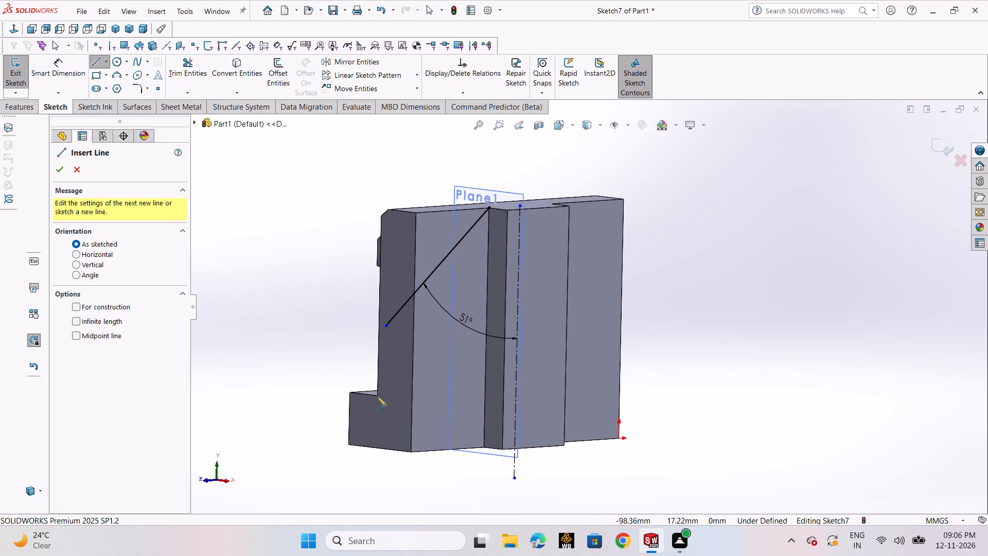
click(413, 403)
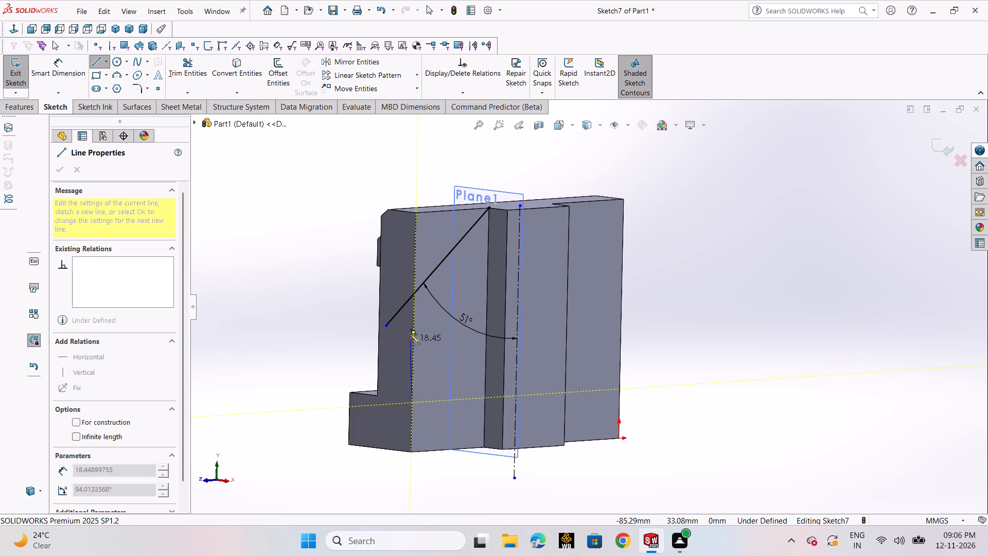
click(416, 312)
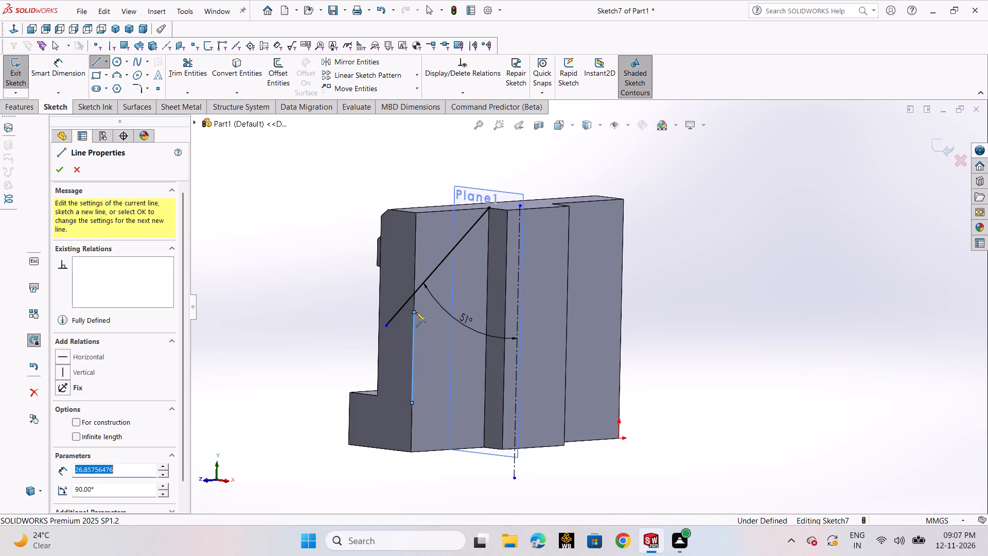
right_click(416, 312)
click(445, 326)
click(445, 324)
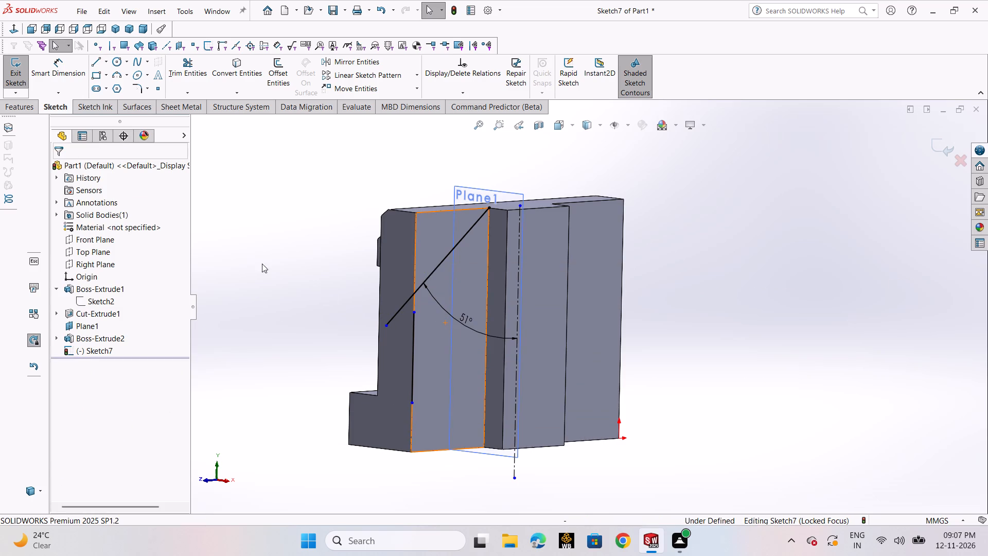
Dimension the length of the vertical line on the body's outer edge.
click(70, 82)
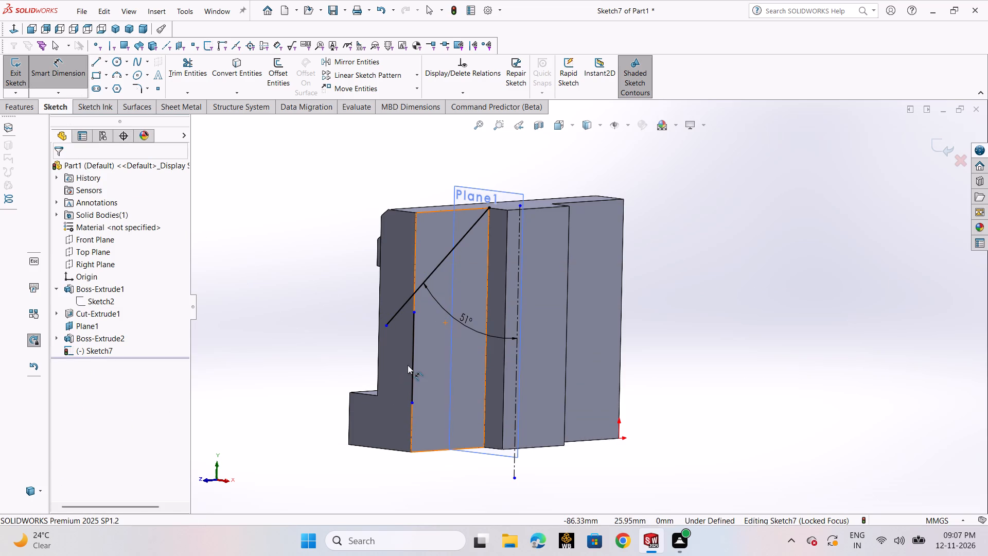
click(411, 360)
click(414, 357)
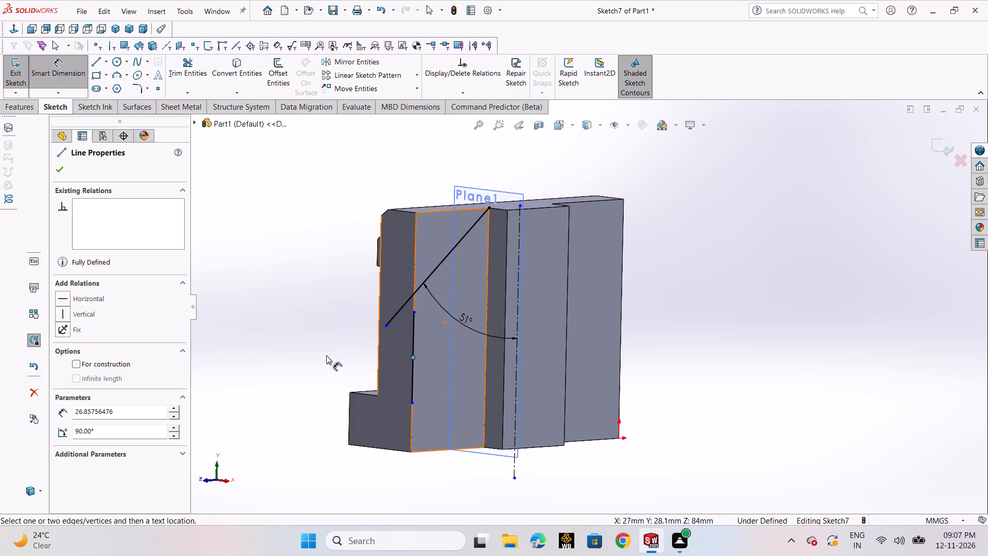
click(414, 320)
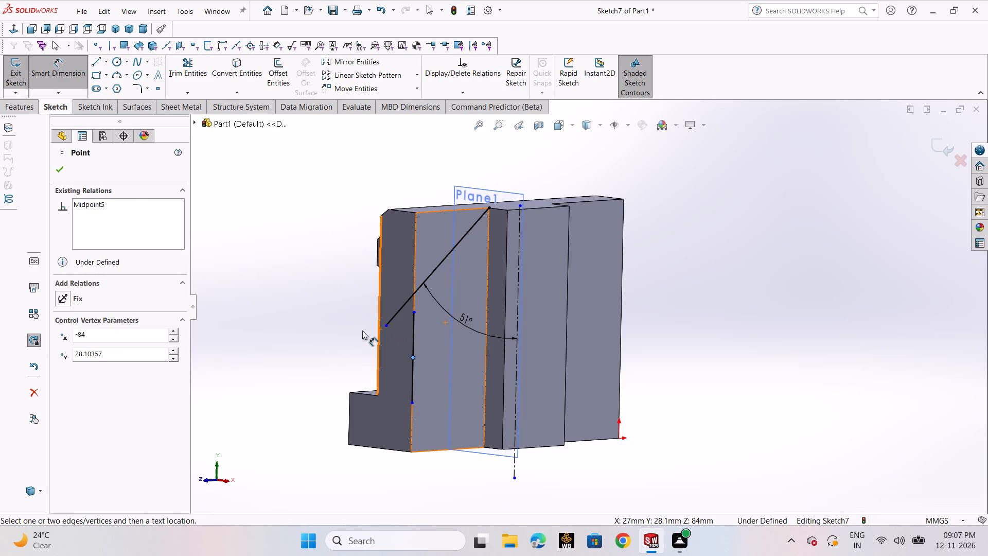
click(58, 171)
click(321, 315)
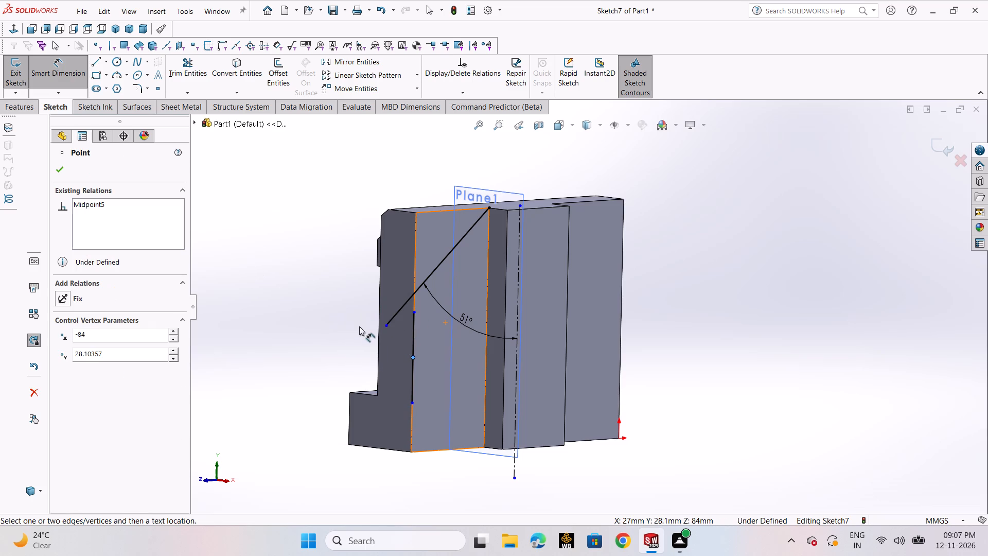
key(Escape)
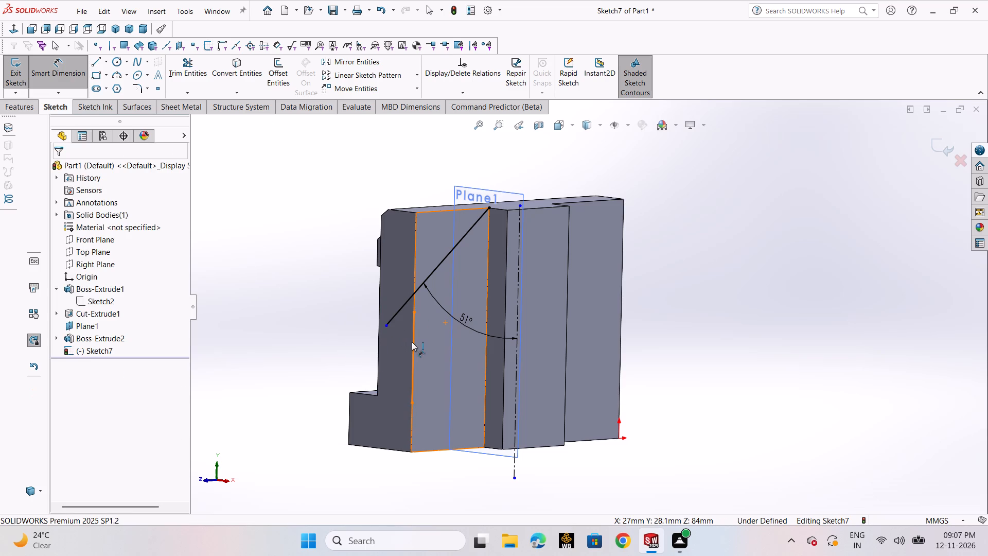
click(323, 336)
click(412, 335)
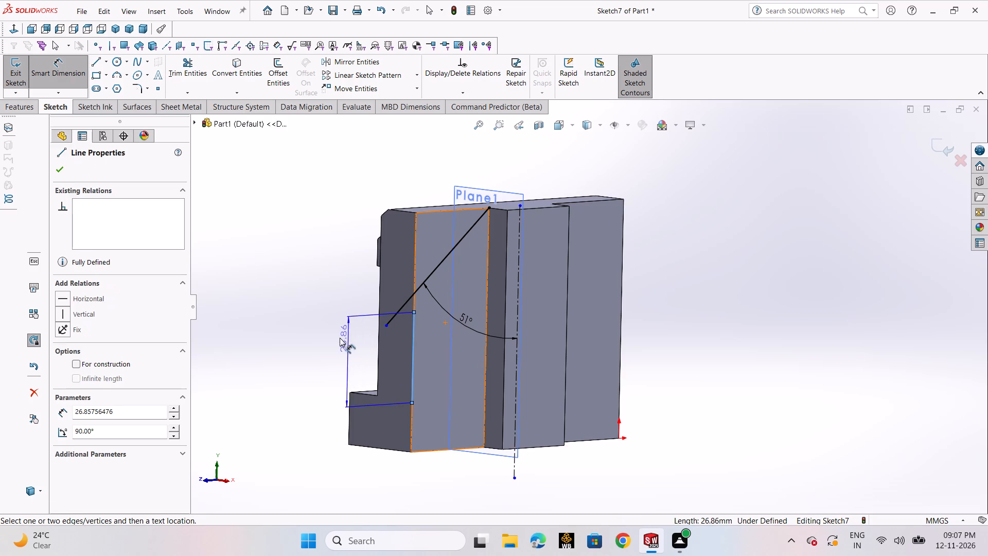
click(312, 339)
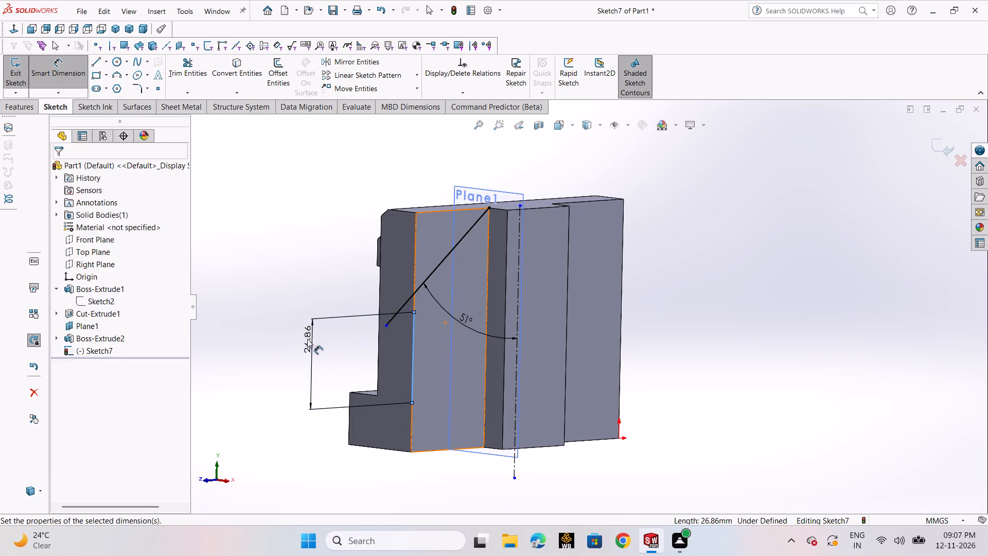
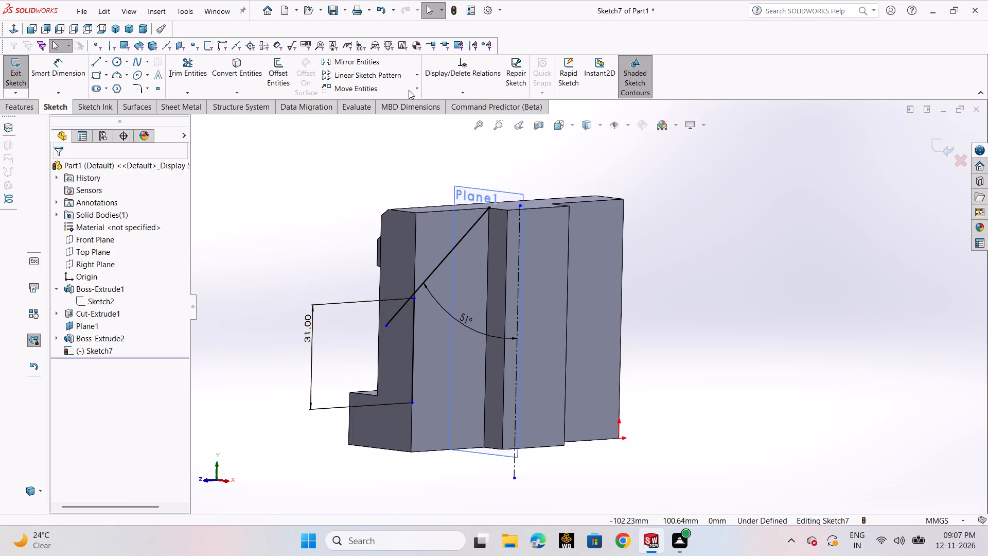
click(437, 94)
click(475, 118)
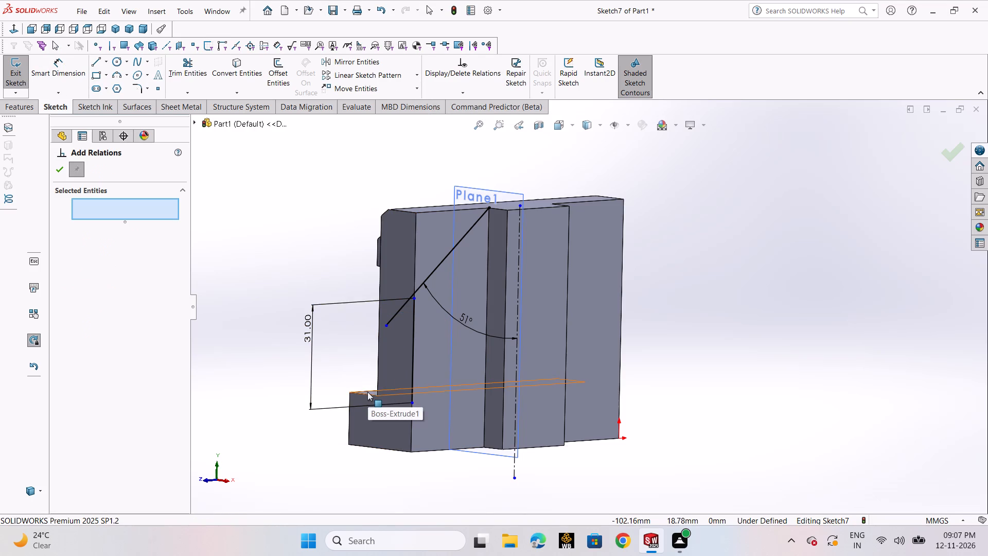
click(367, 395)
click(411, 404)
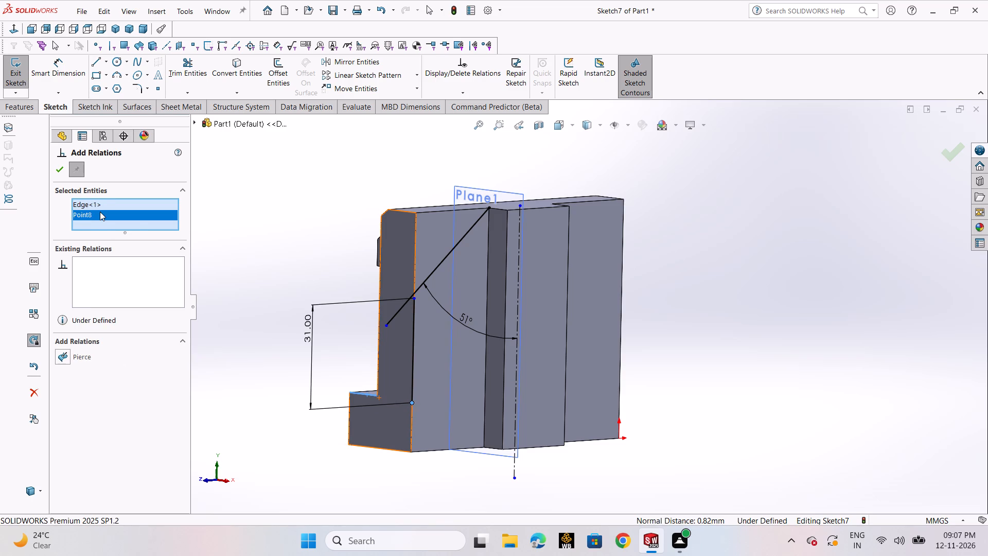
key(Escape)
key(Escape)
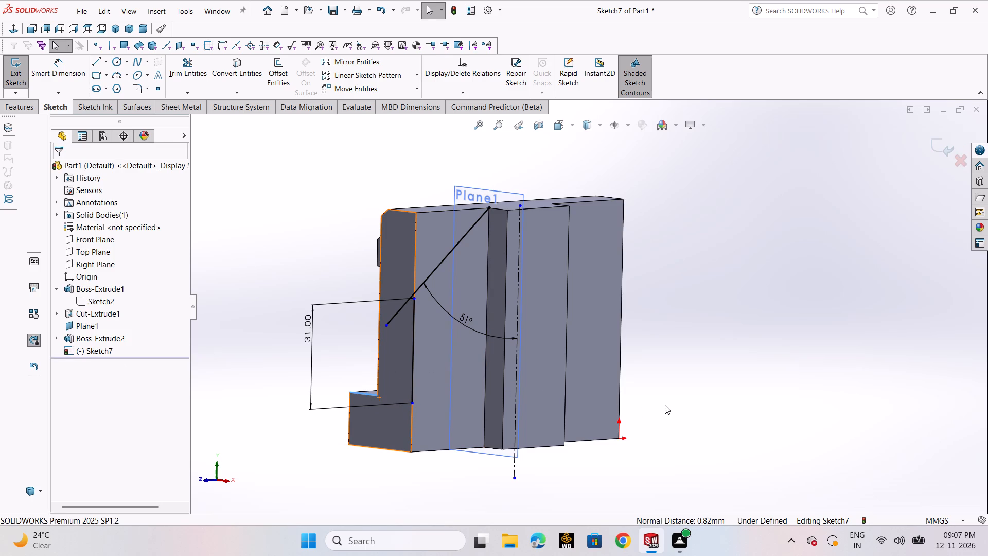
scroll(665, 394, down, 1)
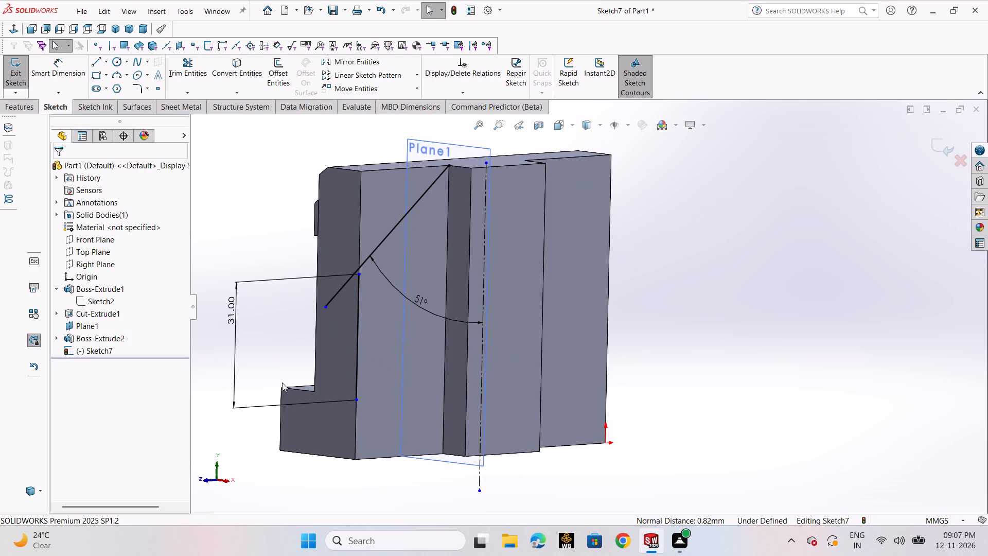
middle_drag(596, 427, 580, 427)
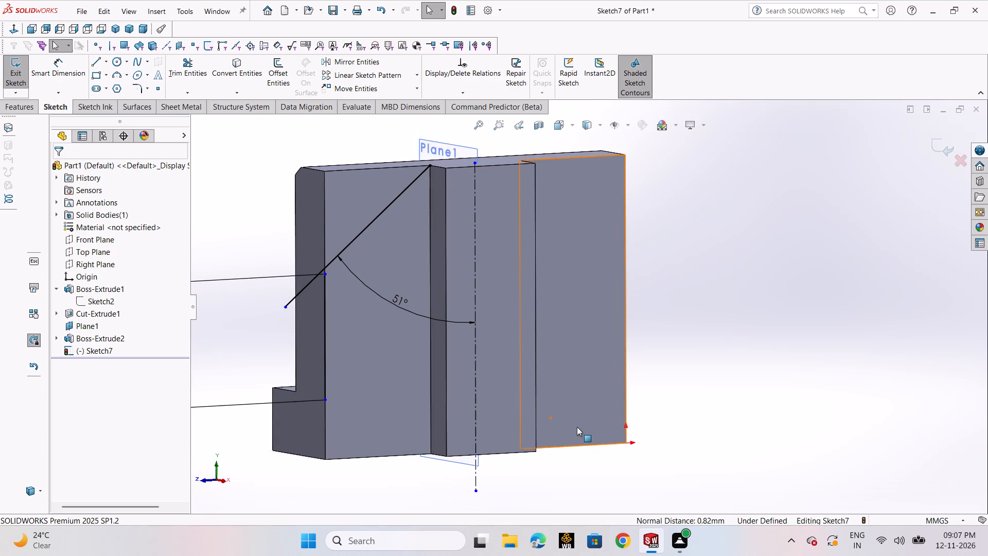
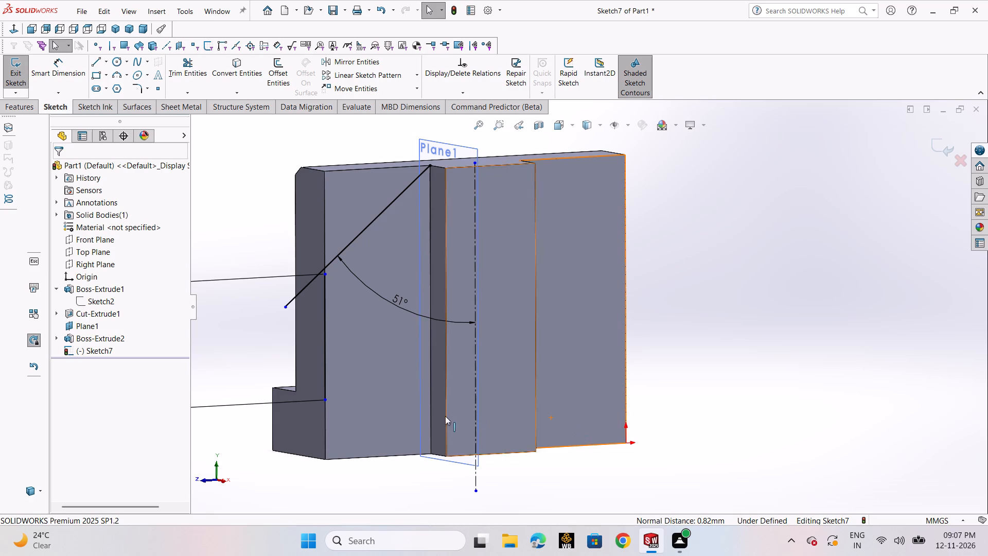
Dimension the lower endpoint of the sketch's vertical edge line 20 mm above the block's bottom edge.
click(51, 77)
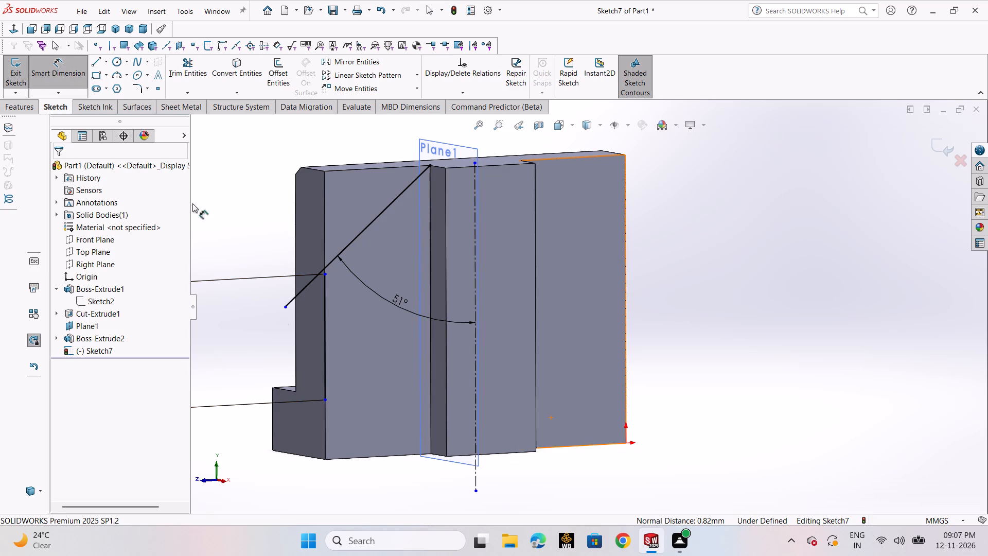
click(326, 403)
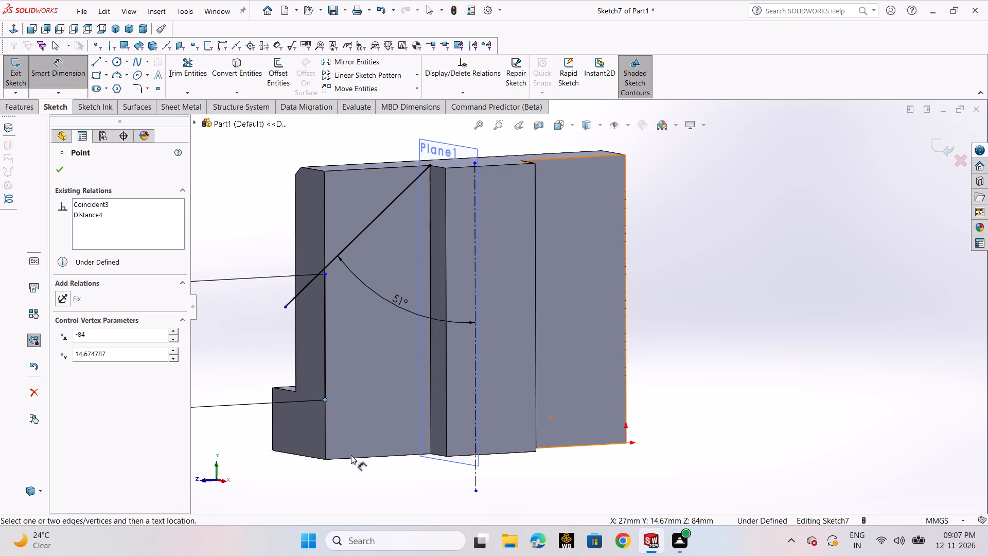
click(351, 459)
click(225, 439)
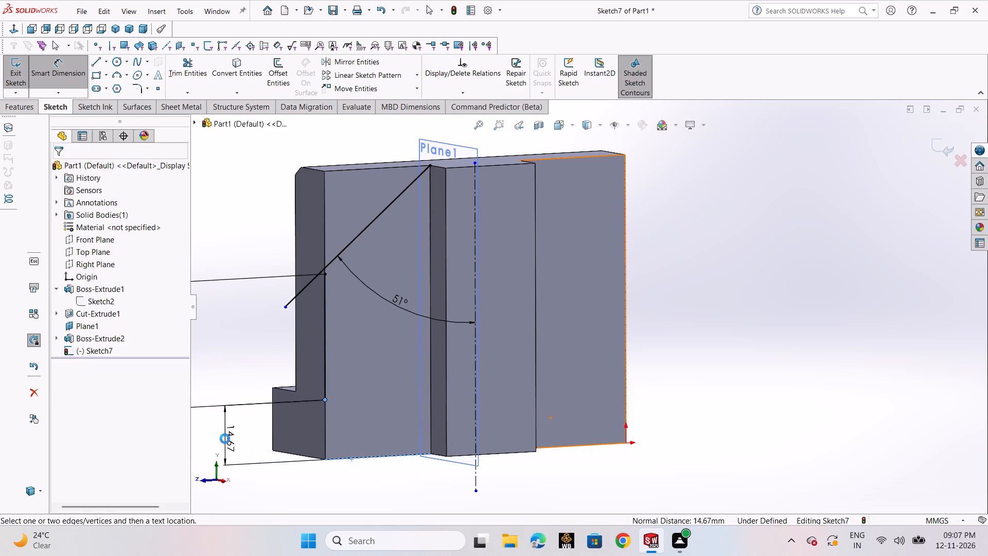
middle_drag(358, 473, 328, 470)
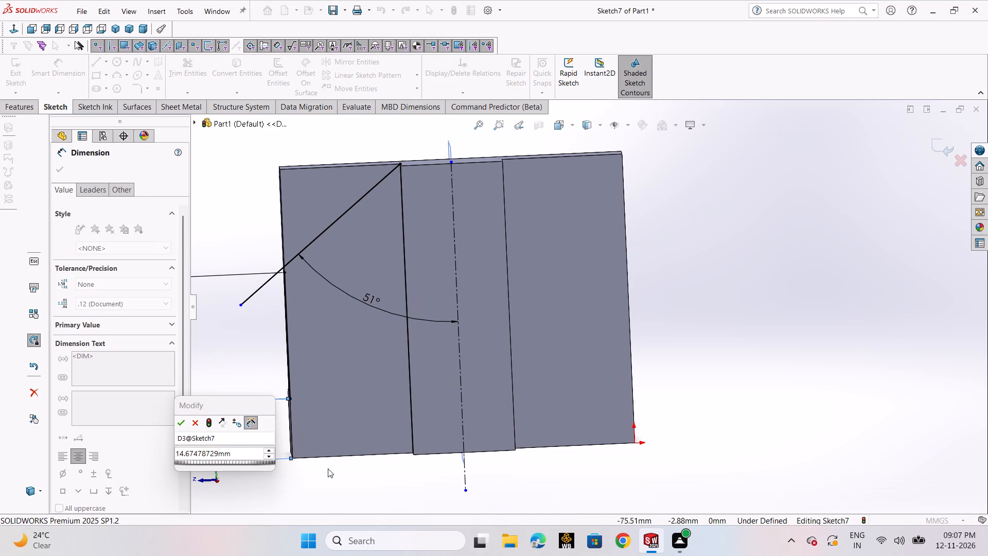
text(20)
key(Return)
click(255, 453)
click(255, 456)
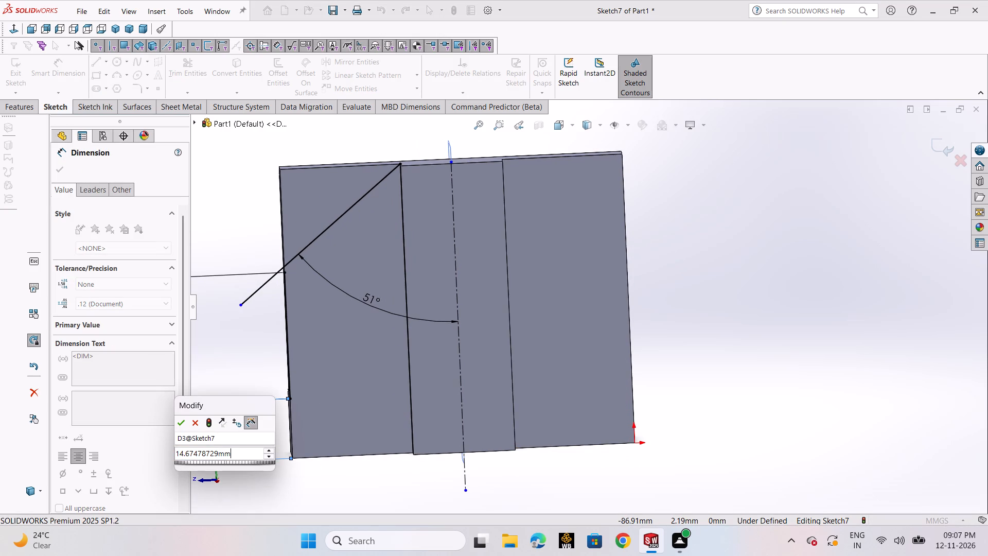
click(255, 456)
click(255, 456)
text(20)
key(Return)
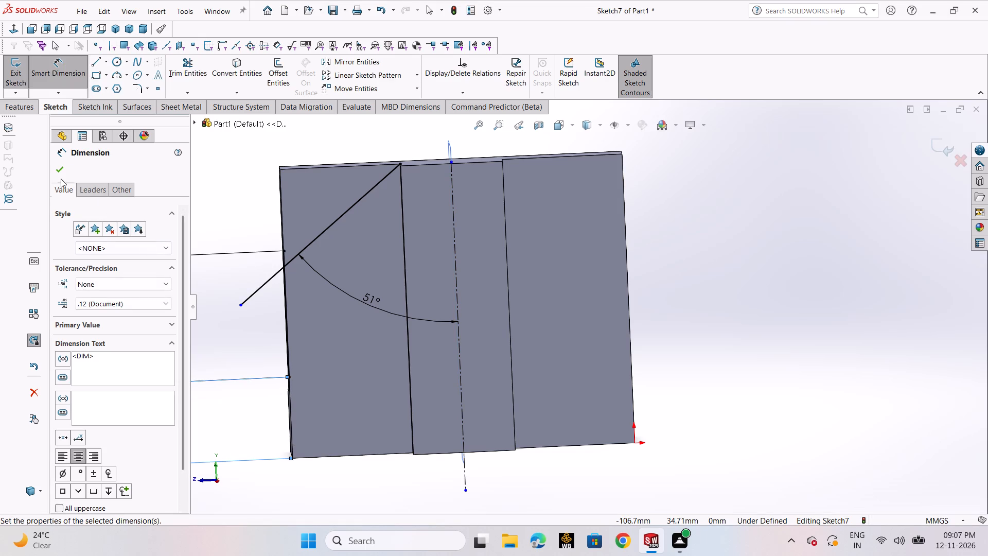
click(56, 175)
click(583, 471)
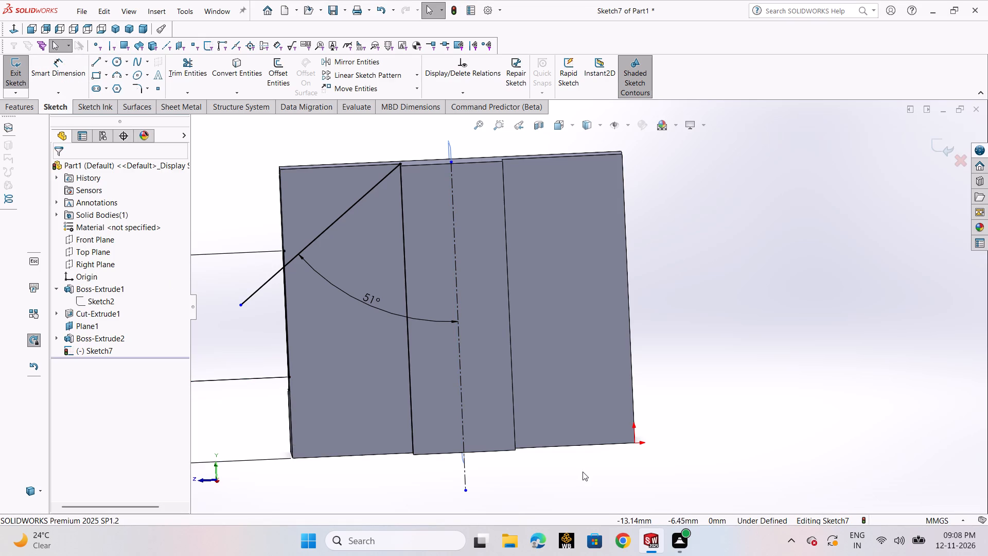
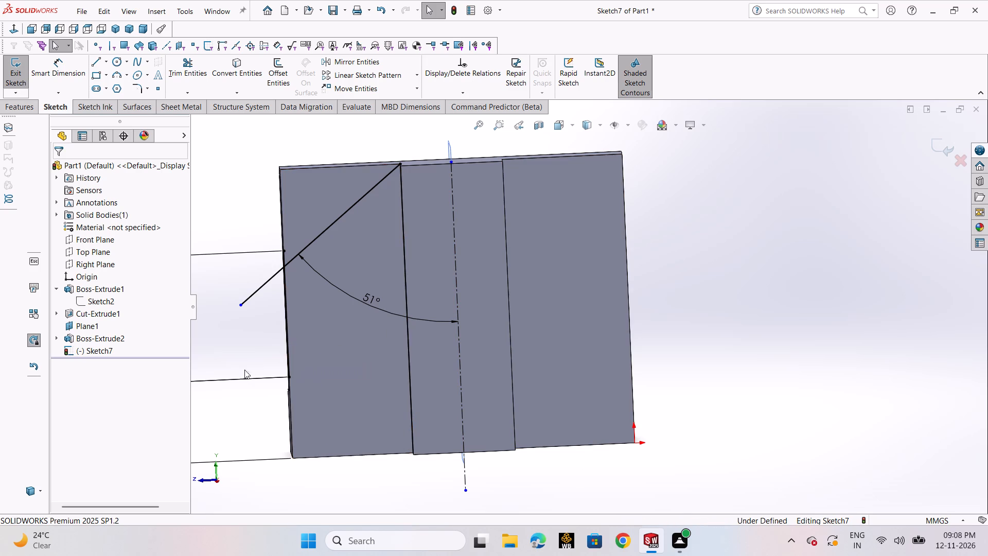
Exit the angled profile sketch beside the rib and reopen it for editing.
click(237, 342)
click(942, 148)
scroll(798, 230, up, 1)
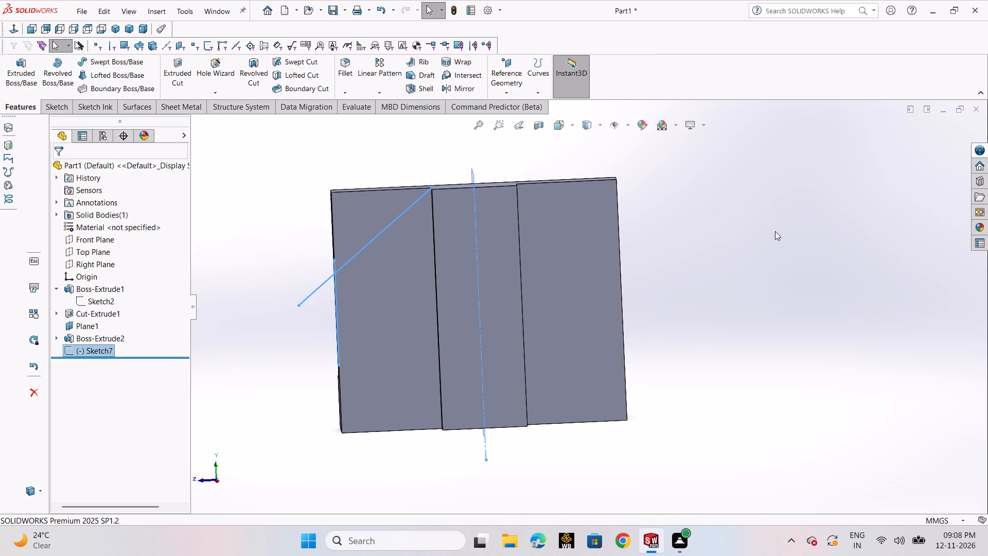
double_click(308, 295)
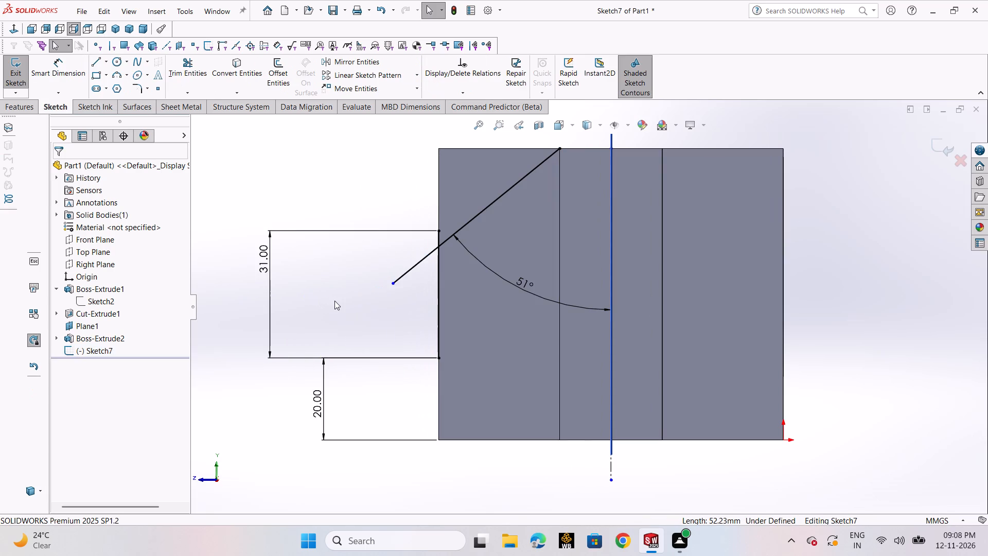
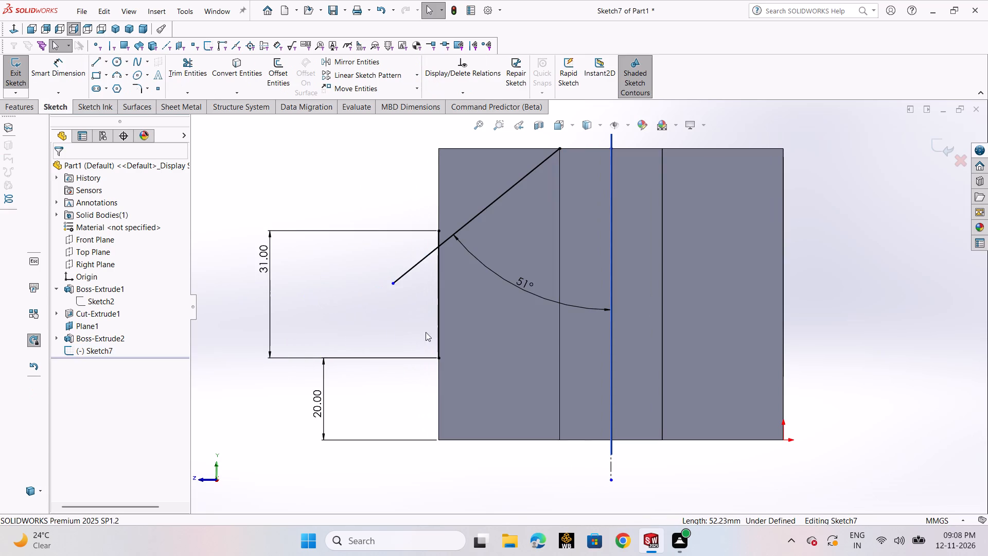
Open the 20 mm vertical dimension between the part's bottom edge and the 31 mm line for editing.
double_click(314, 412)
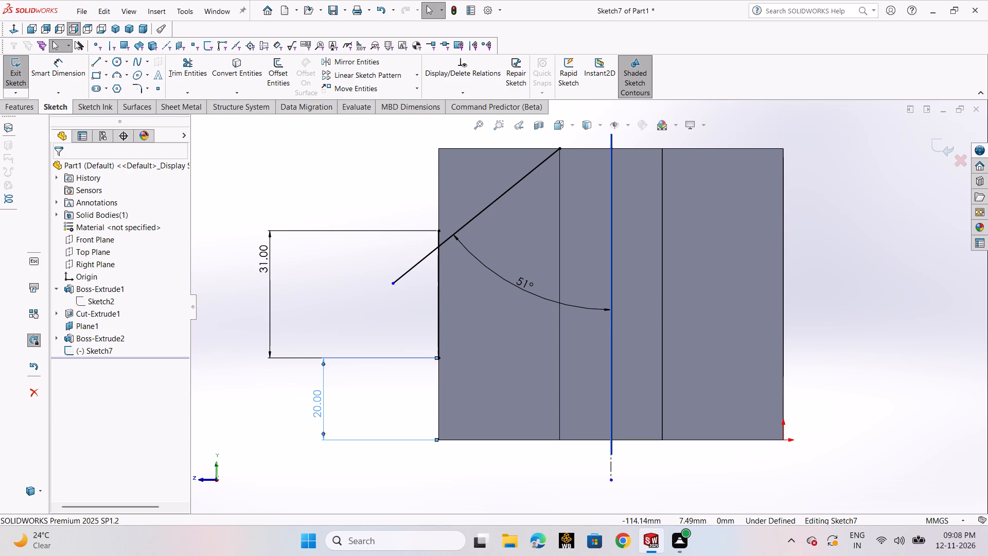
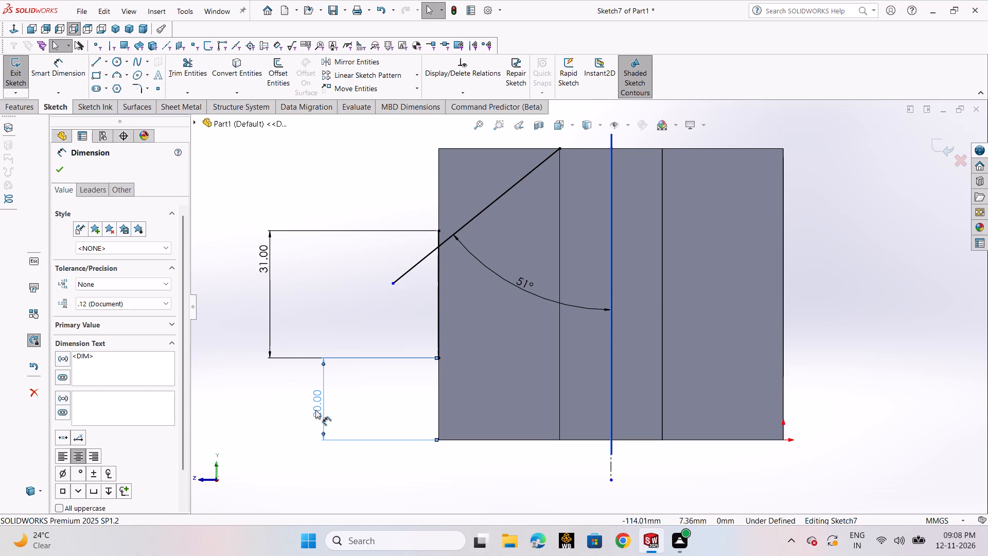
Set the vertical distance between the part's bottom edge and the lower end of the vertical sketch line to 15 mm.
click(316, 413)
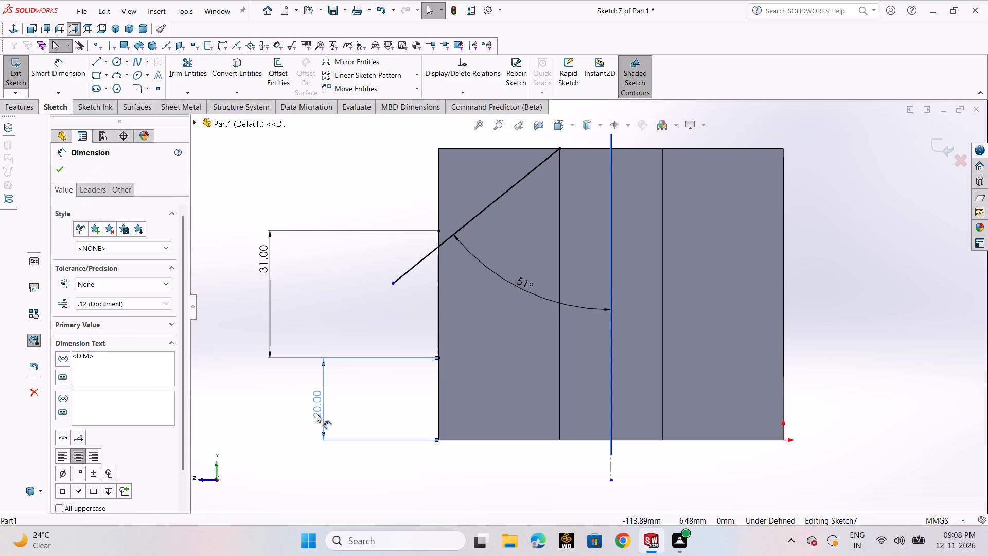
triple_click(317, 409)
double_click(317, 421)
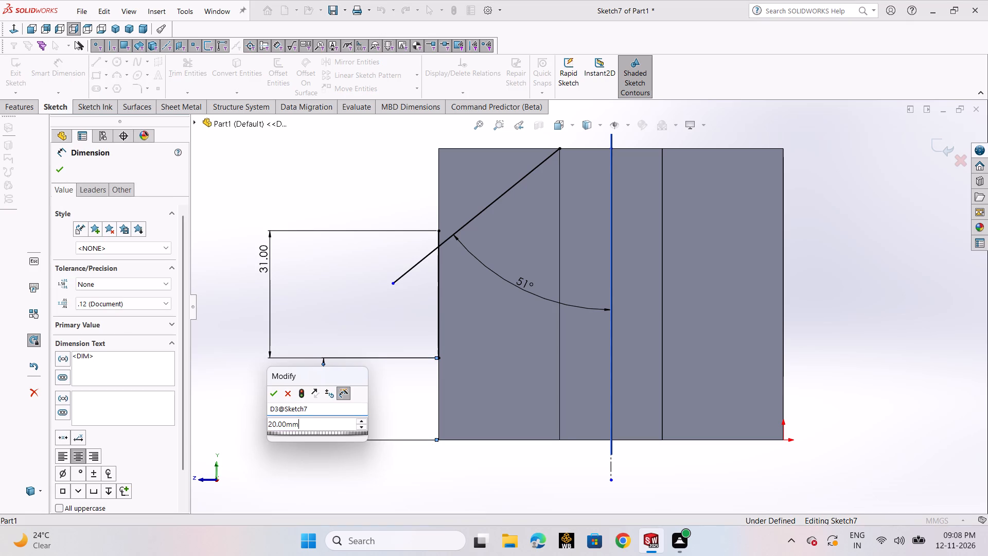
text(15)
key(Return)
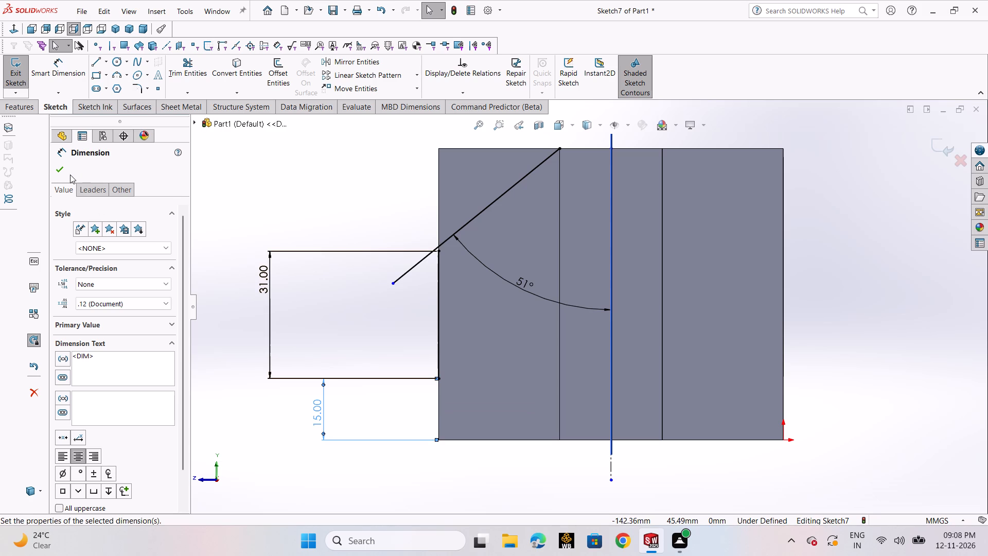
click(57, 172)
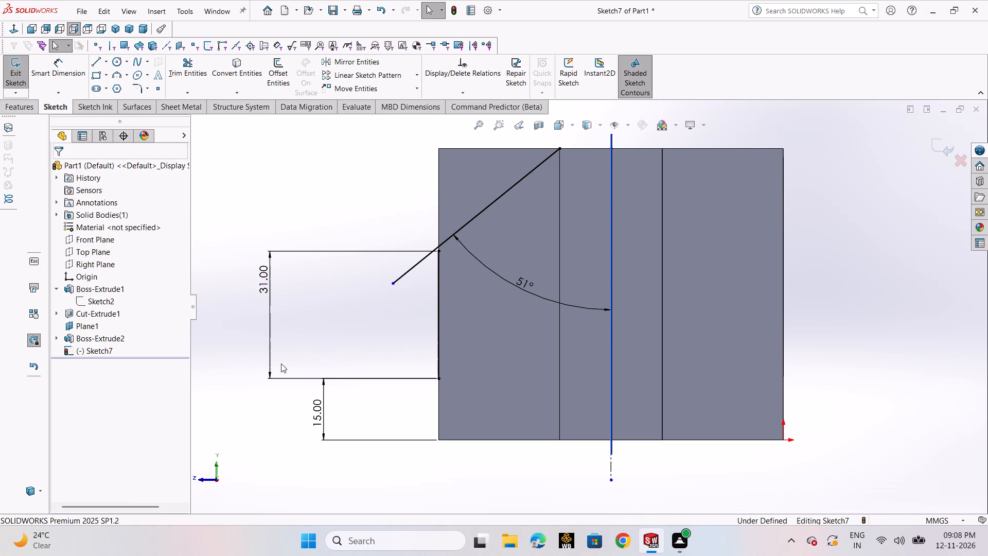
Set the length of the vertical sketch line on the part's side edge to 21 mm.
double_click(268, 296)
text(21)
key(Return)
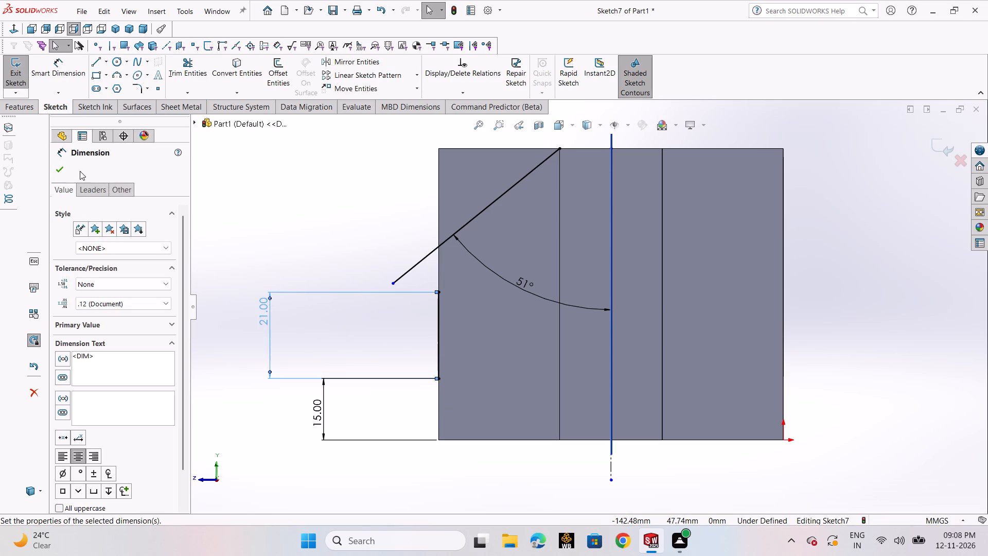
click(62, 170)
Sketch a slanted line about 49.7 mm long from the upper end of the 21 mm line to above the part's top edge.
click(96, 58)
click(104, 72)
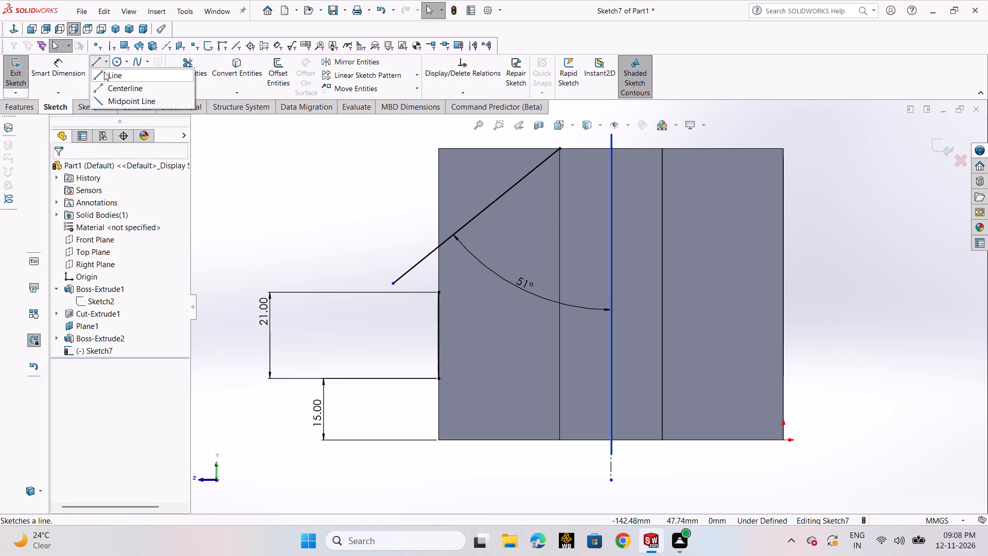
click(439, 291)
scroll(516, 202, up, 3)
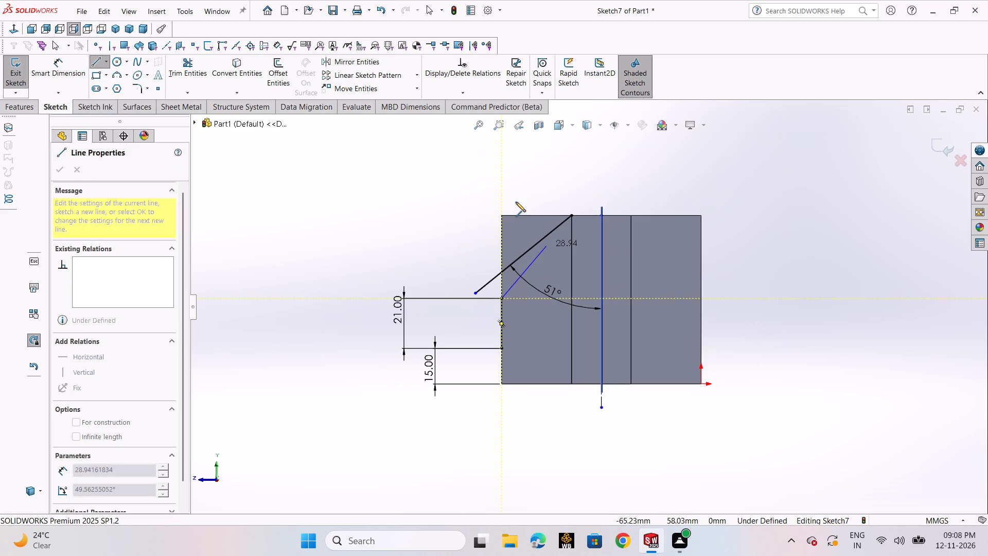
click(535, 185)
right_click(535, 186)
click(549, 197)
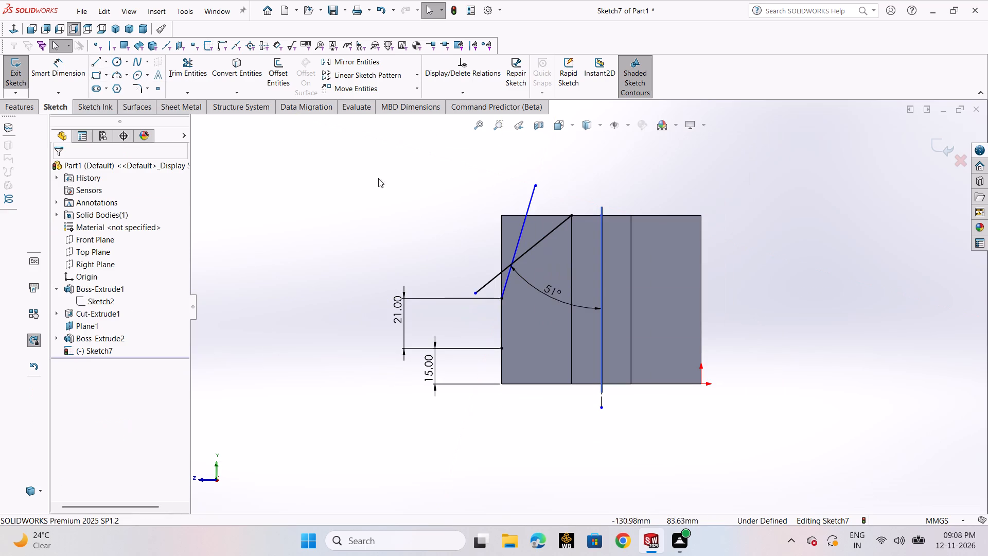
Dimension the angle between the new slanted line and the vertical centerline.
click(61, 83)
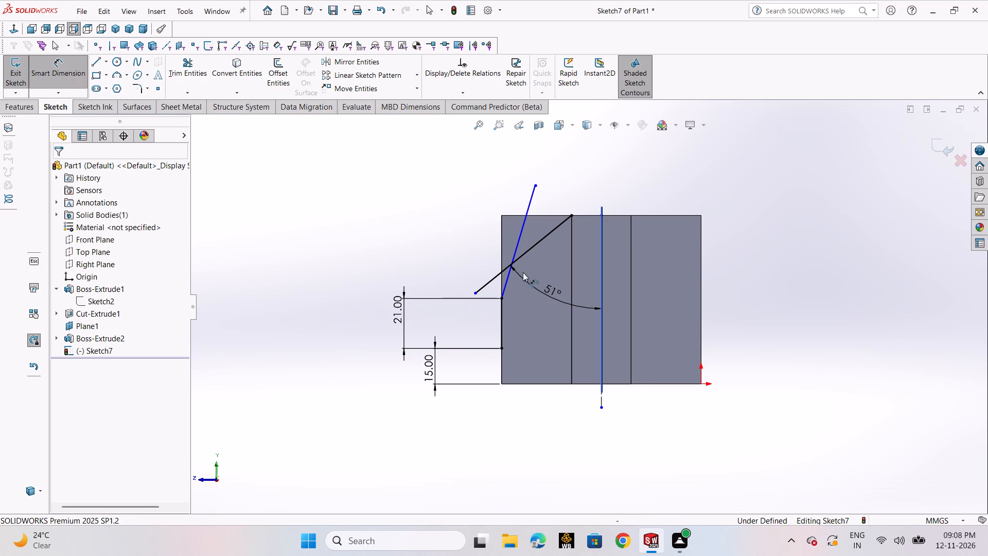
click(522, 234)
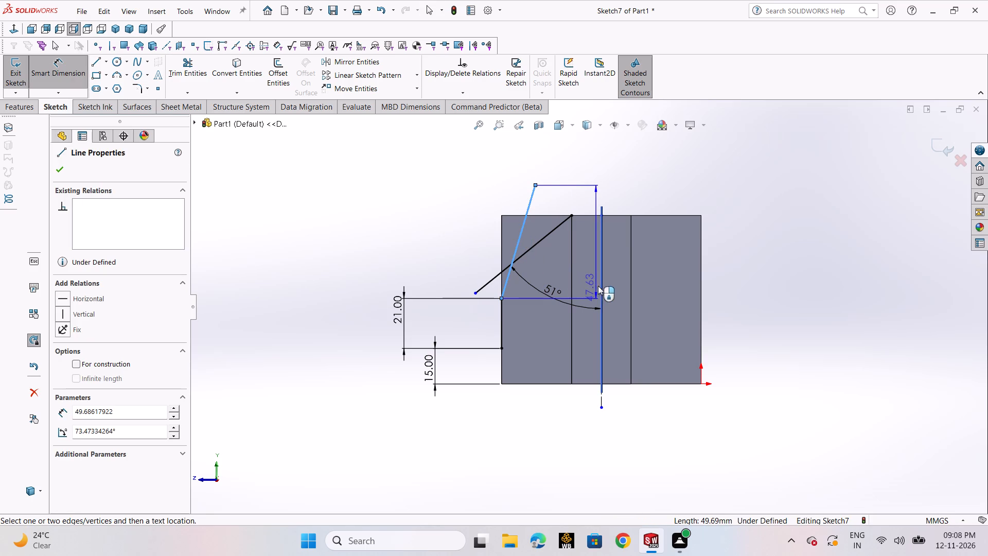
click(602, 283)
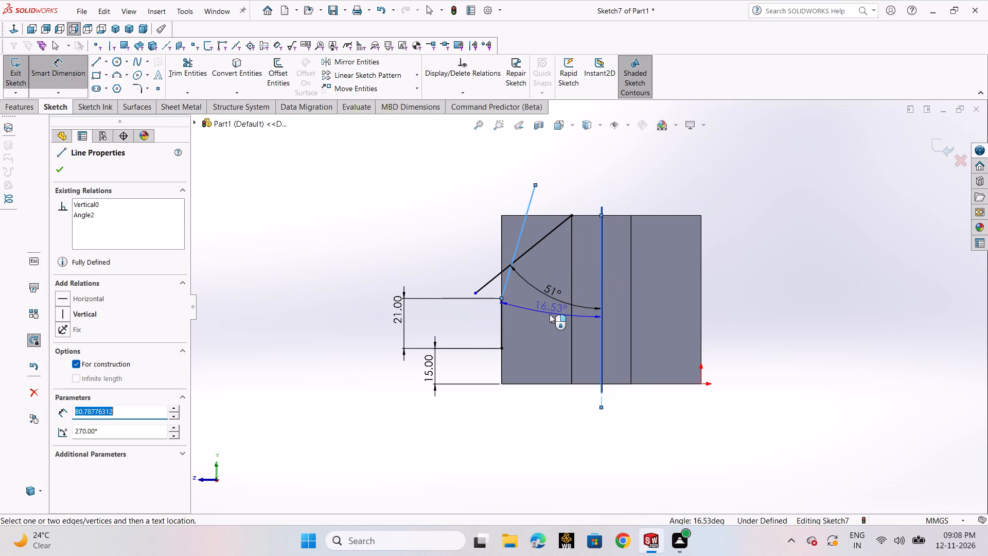
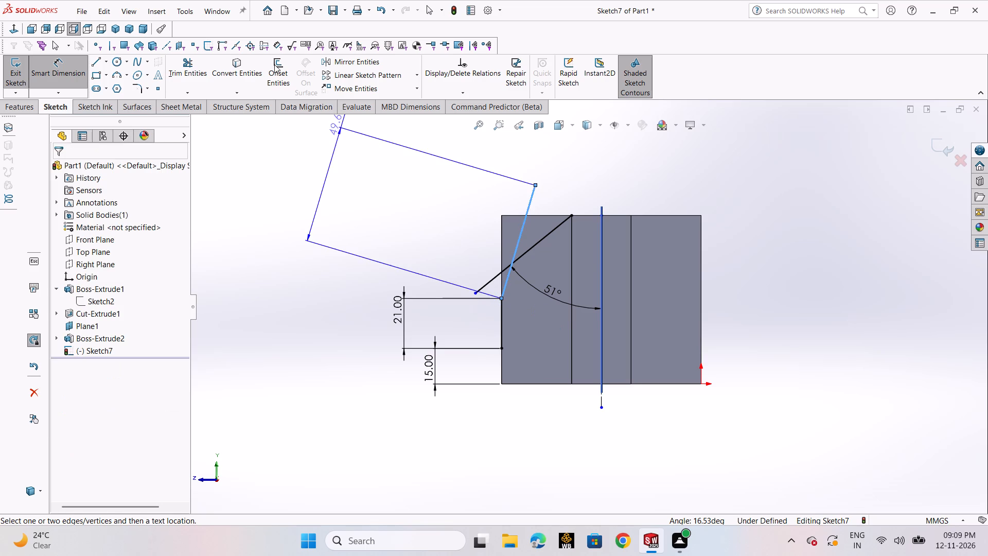
Dimension the angle between the slanted line from the 21 mm line's upper end and the part's vertical side edge as 33°.
key(Escape)
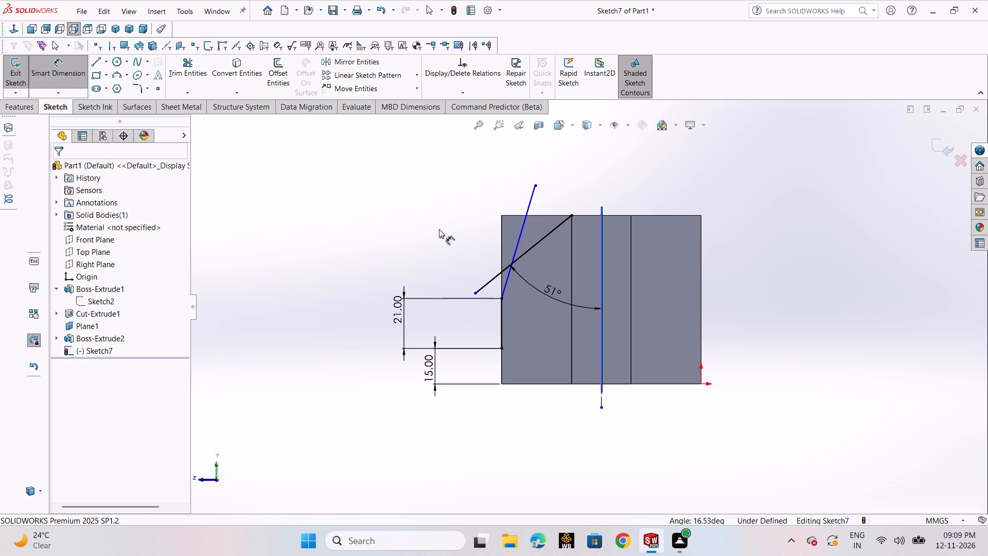
click(531, 206)
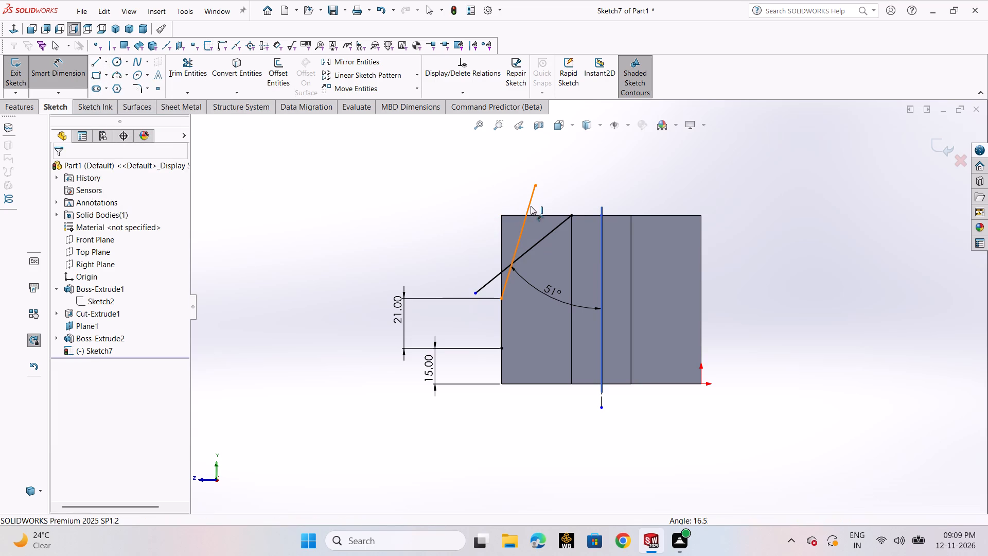
scroll(516, 254, down, 3)
click(511, 237)
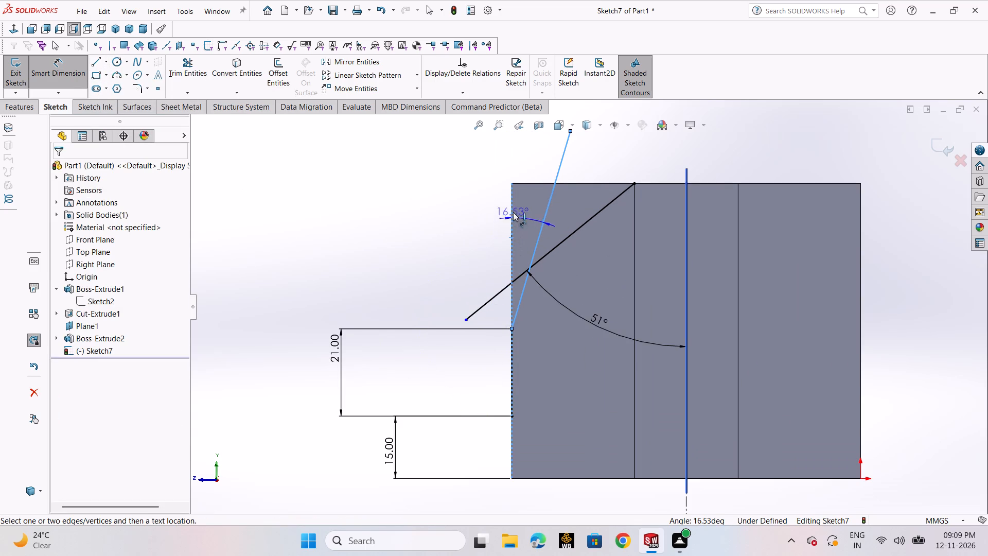
click(520, 166)
text(33)
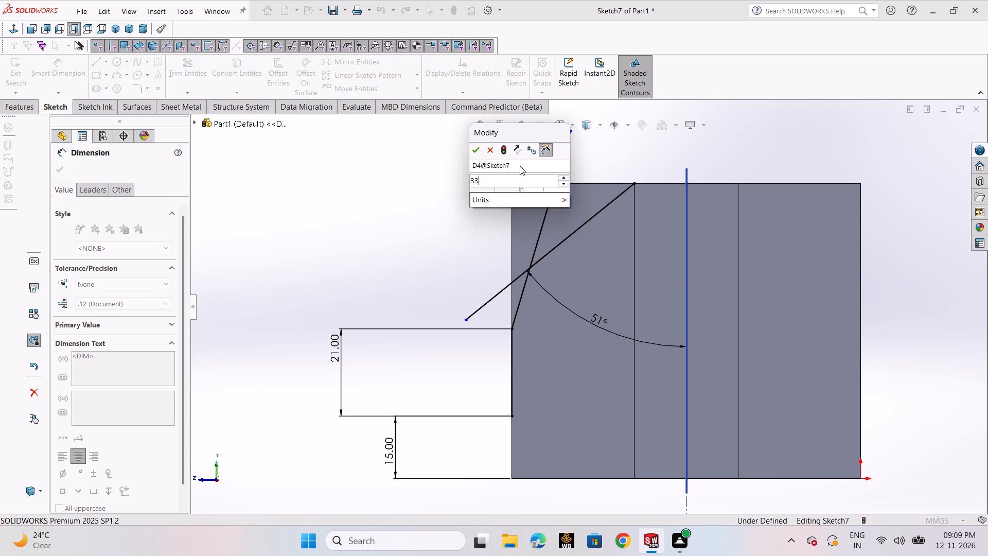
key(Return)
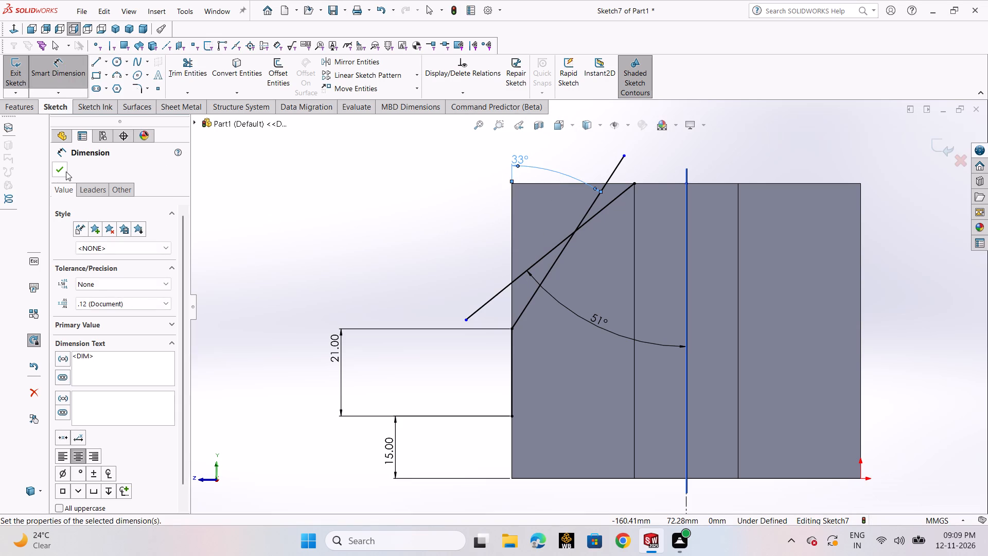
click(66, 173)
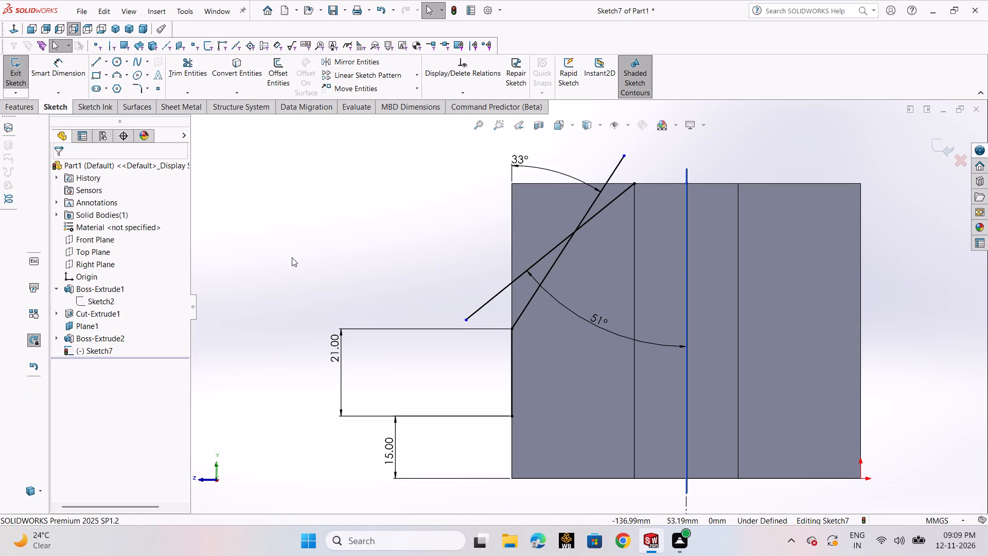
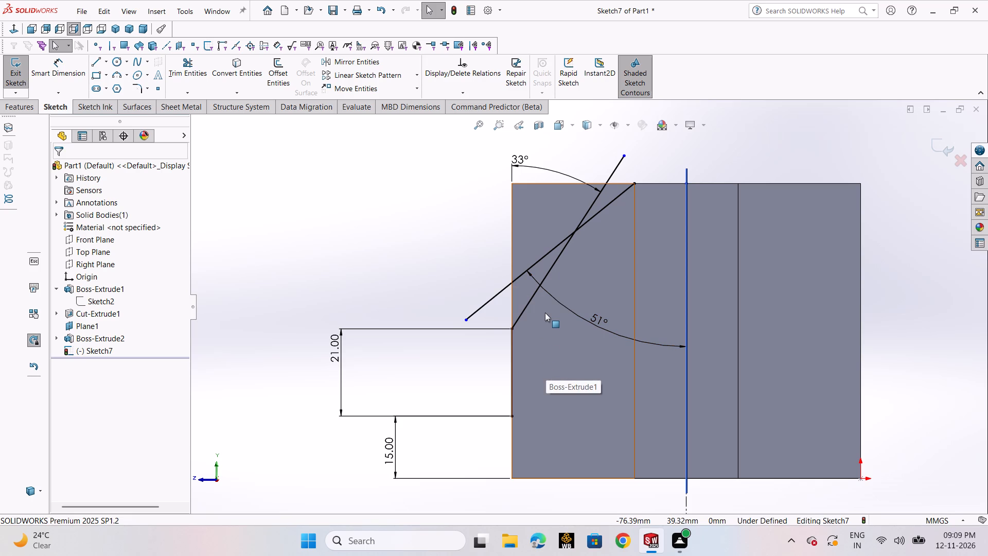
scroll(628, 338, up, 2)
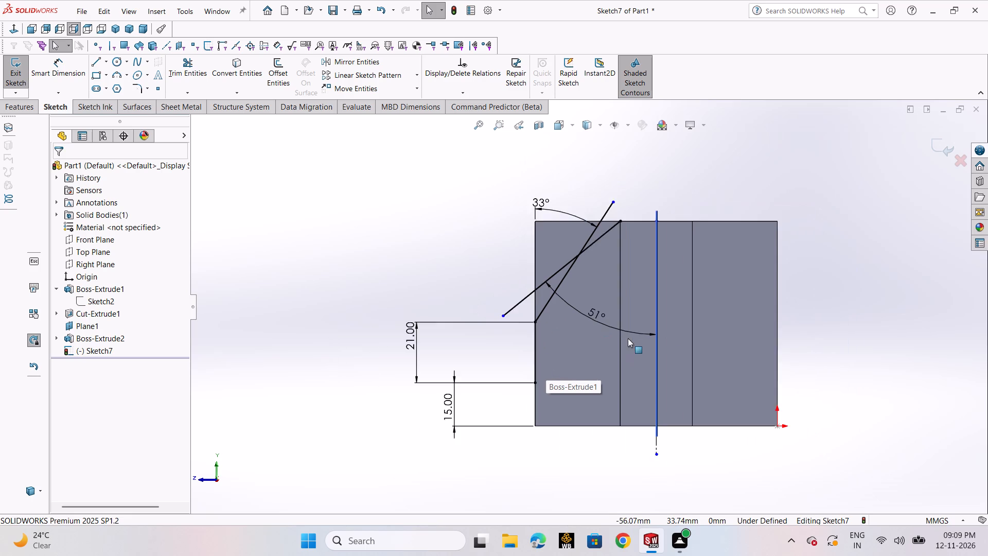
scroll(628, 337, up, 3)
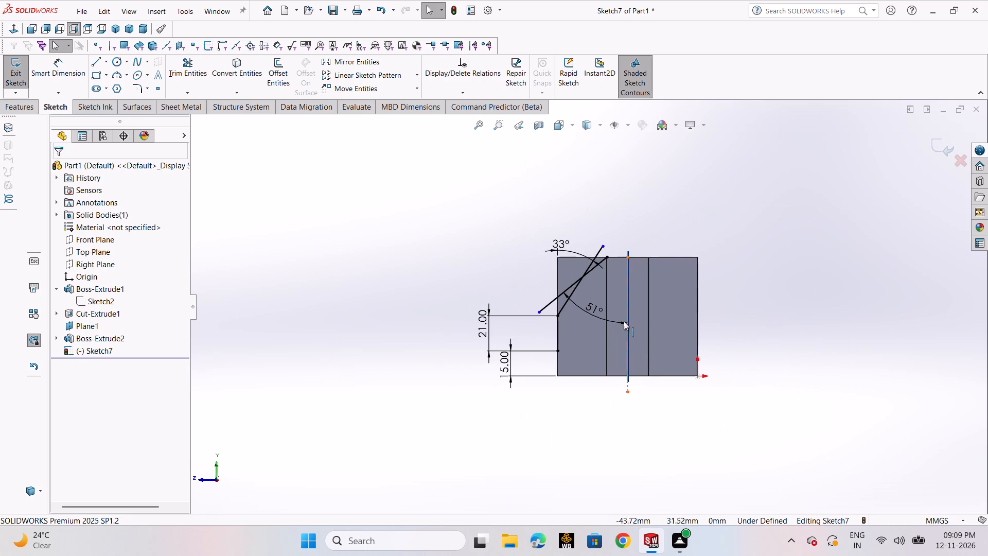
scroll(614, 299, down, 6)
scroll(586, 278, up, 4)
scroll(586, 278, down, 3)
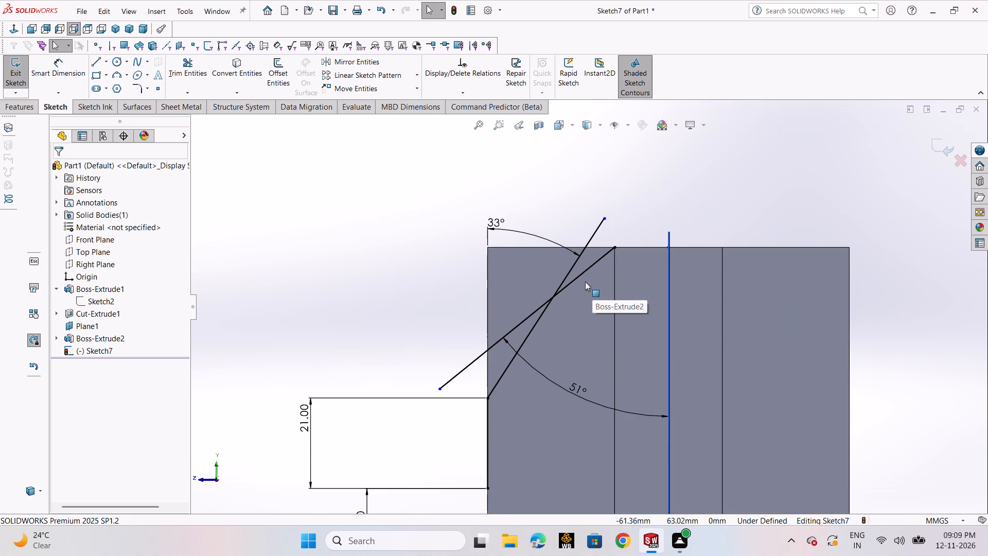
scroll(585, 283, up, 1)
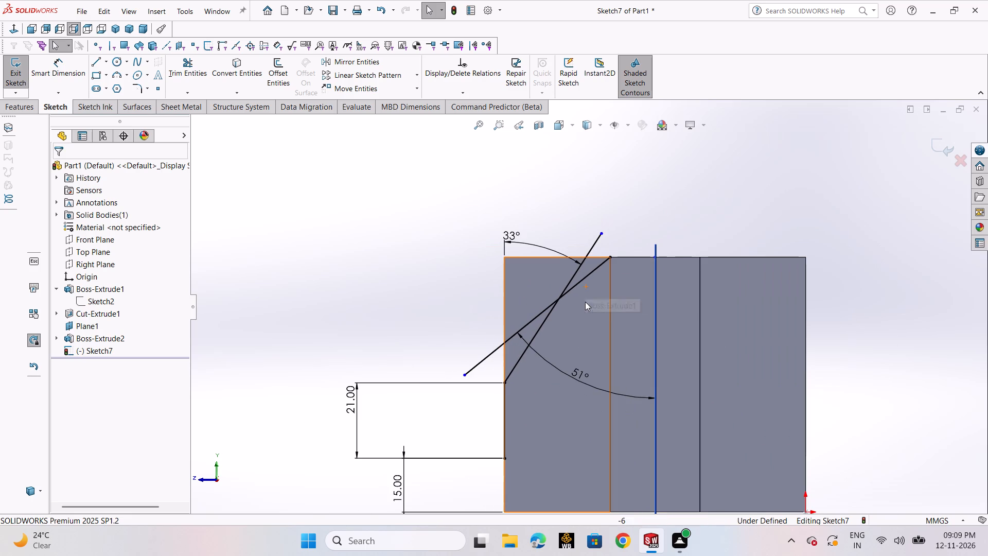
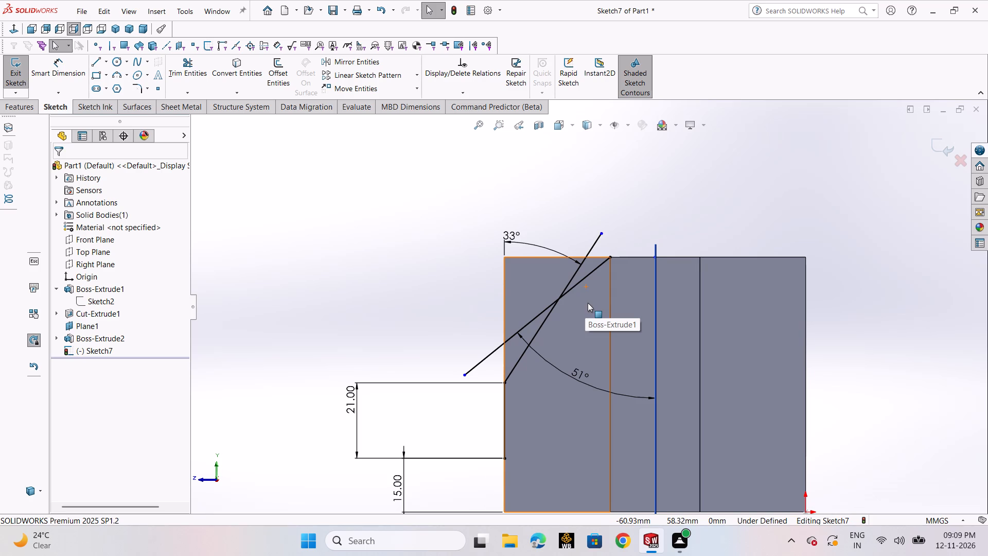
Delete the angled sketch line that carries the 33° dimension.
click(573, 273)
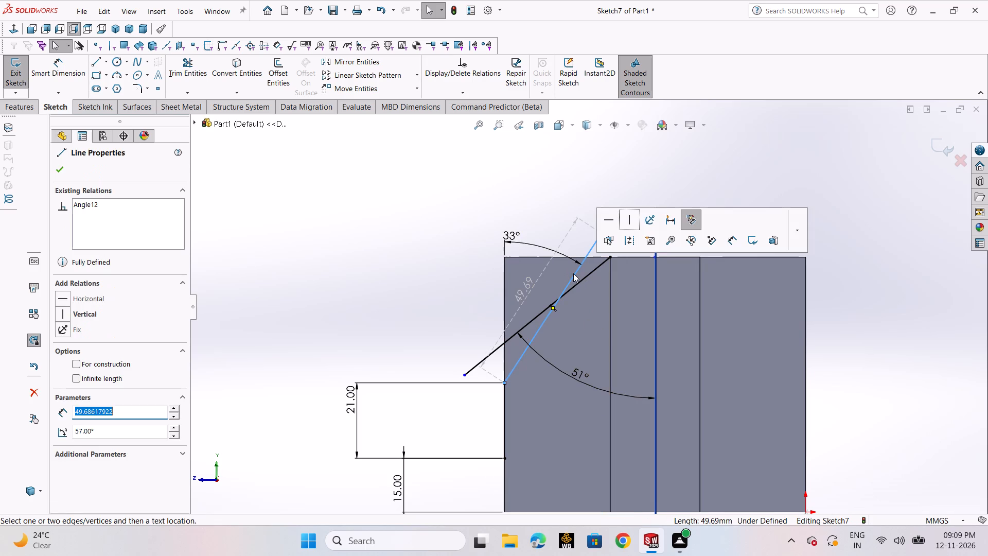
key(Delete)
click(430, 268)
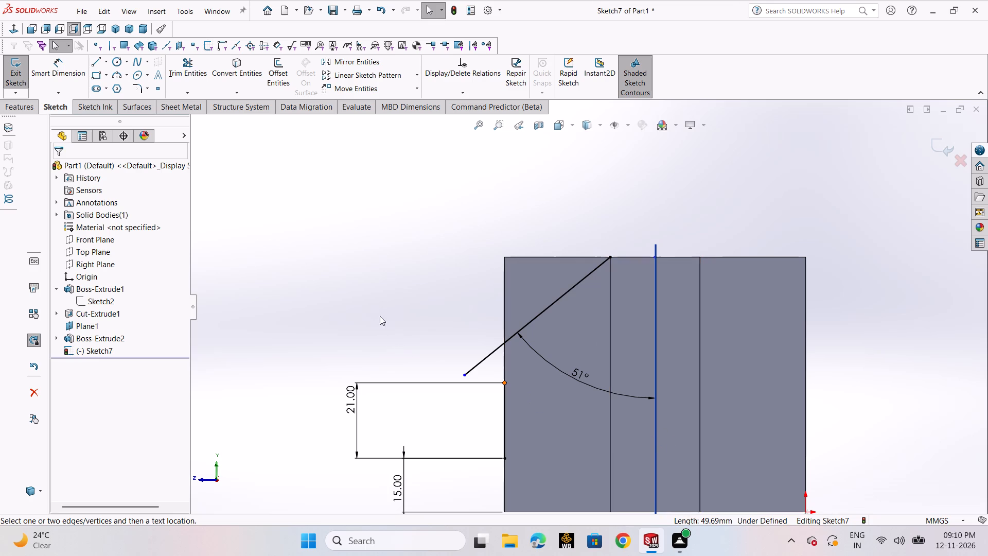
Sketch an angled line about 8 mm long, rising inward from the upper end of the 21 mm vertical line.
click(109, 64)
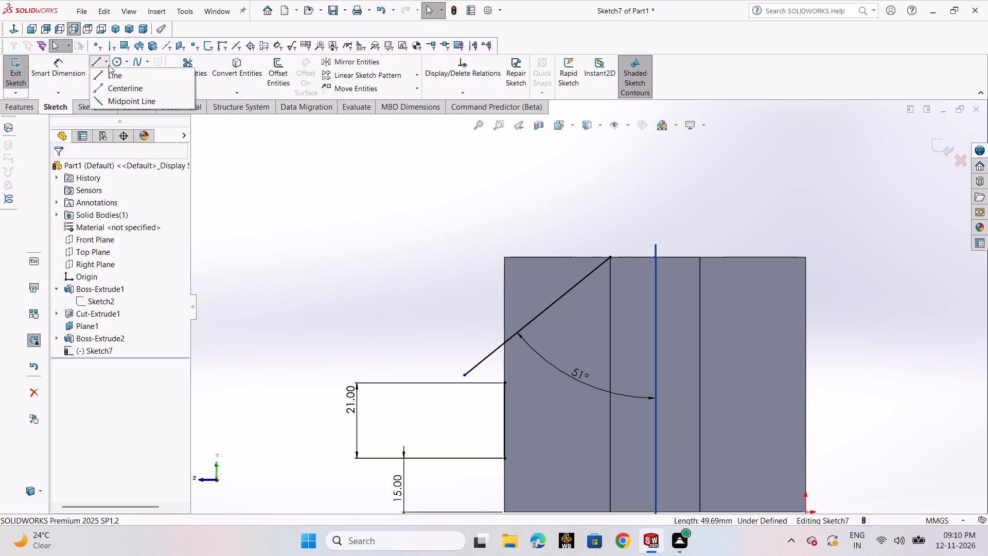
click(110, 73)
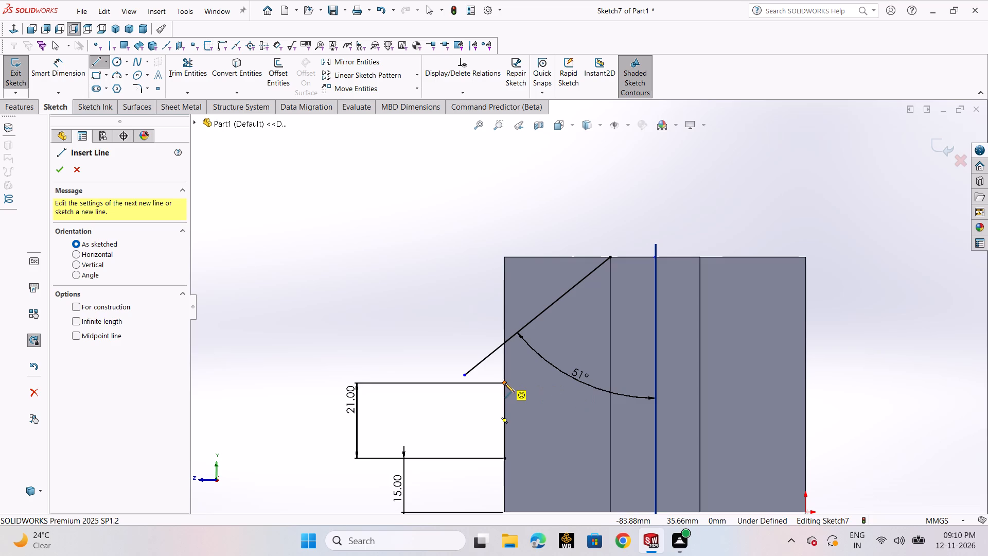
click(505, 380)
click(521, 359)
right_click(521, 358)
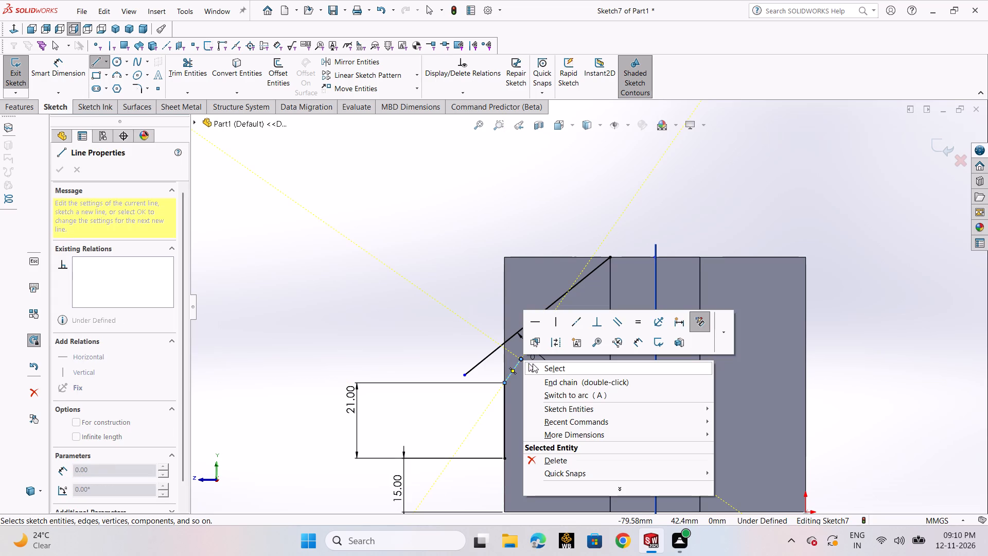
click(533, 363)
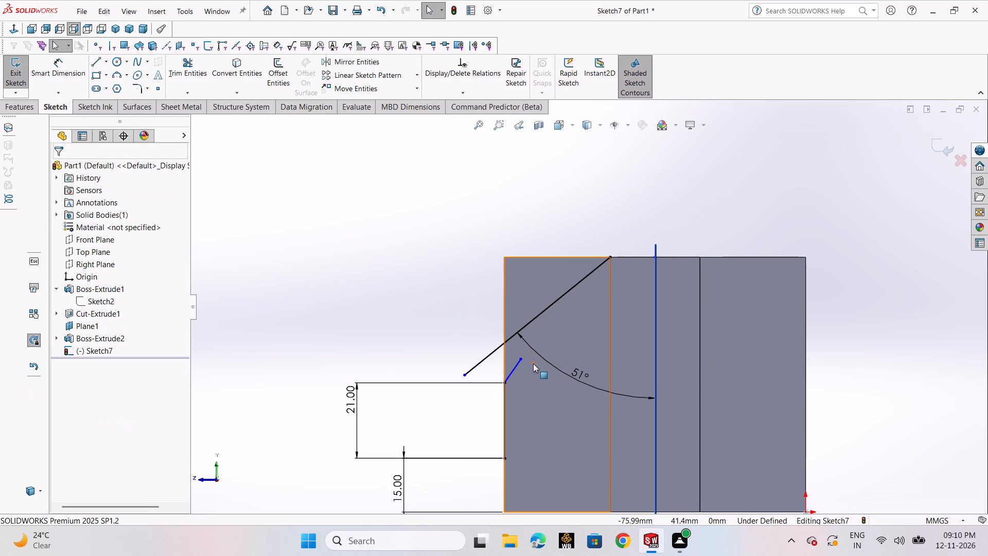
Dimension the angle between the short line and the block's outer vertical edge as 33°.
click(49, 72)
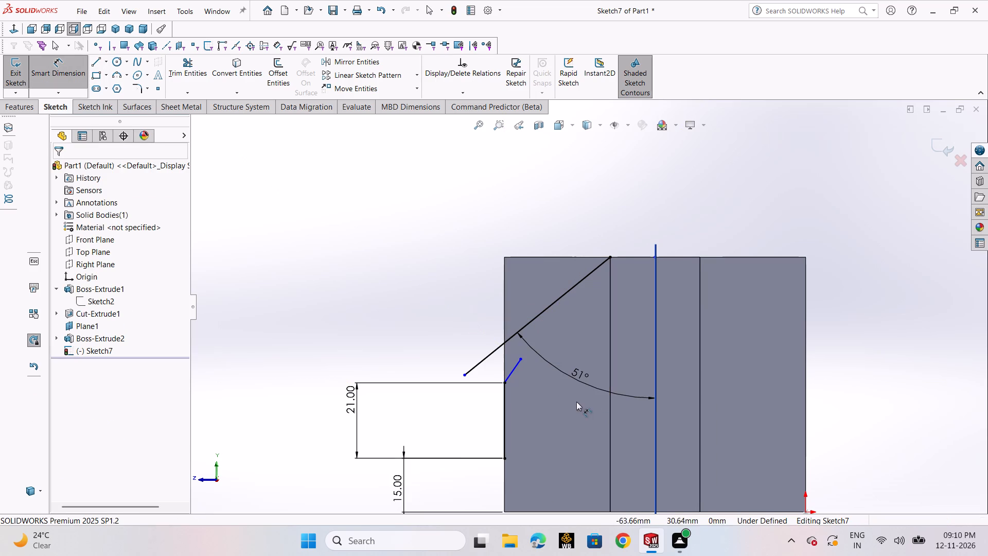
click(514, 374)
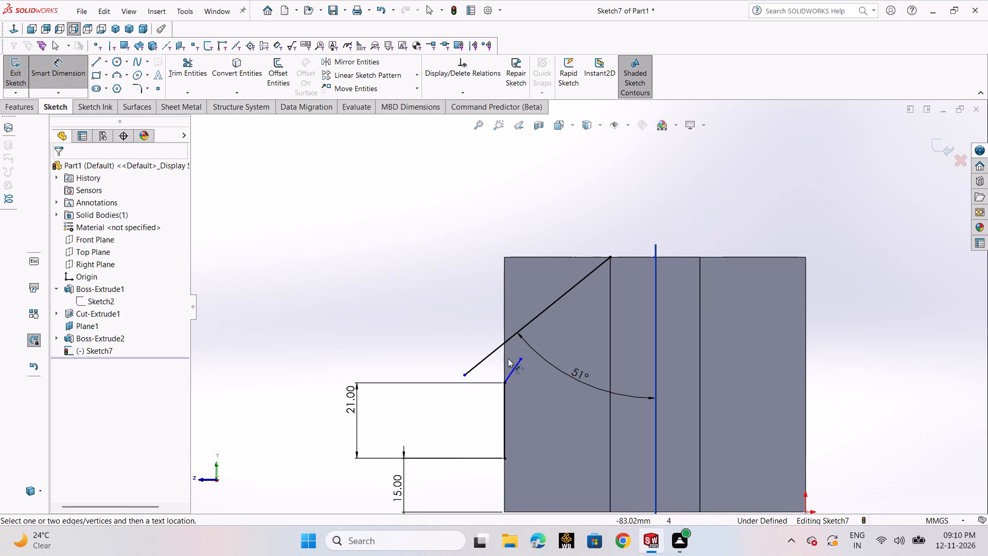
click(505, 358)
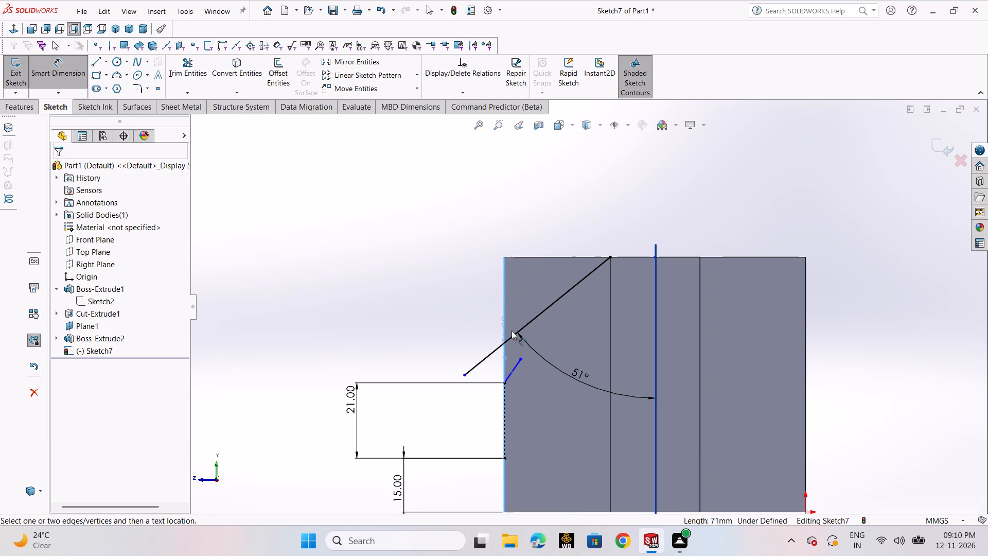
click(517, 367)
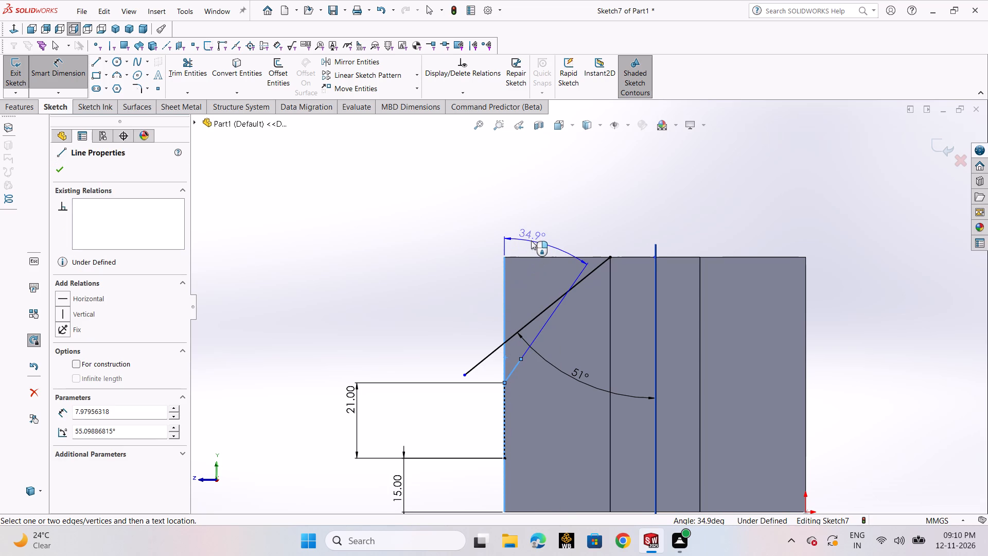
click(531, 240)
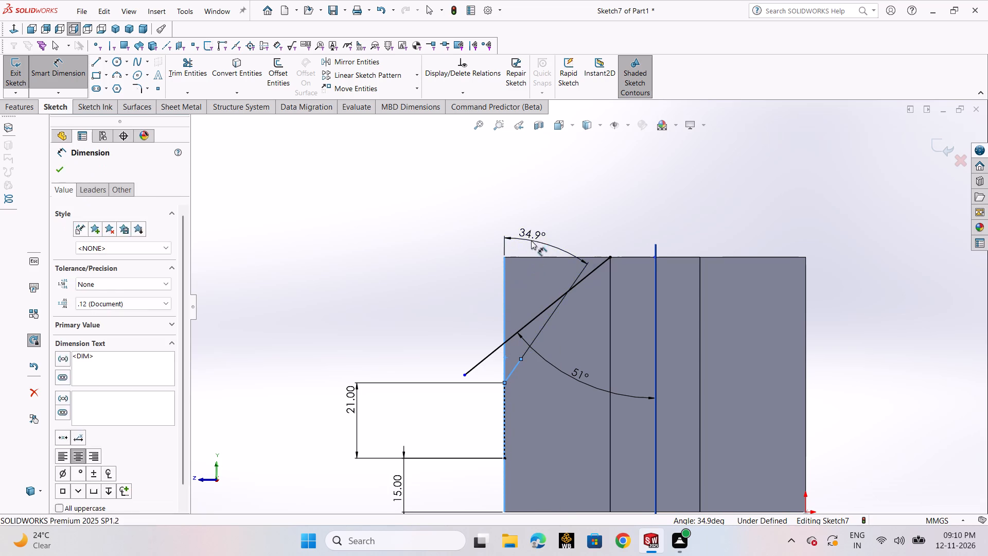
text(33)
key(Return)
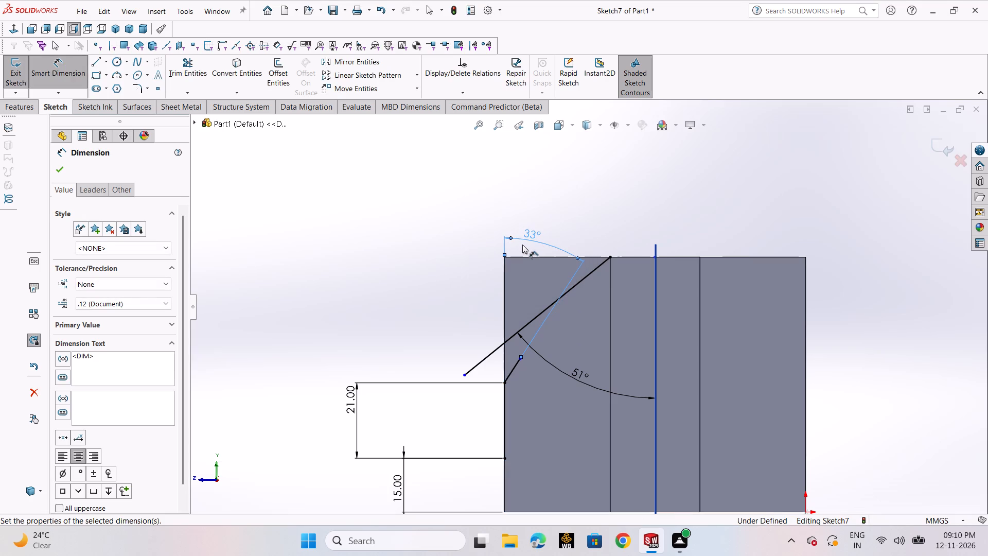
click(58, 171)
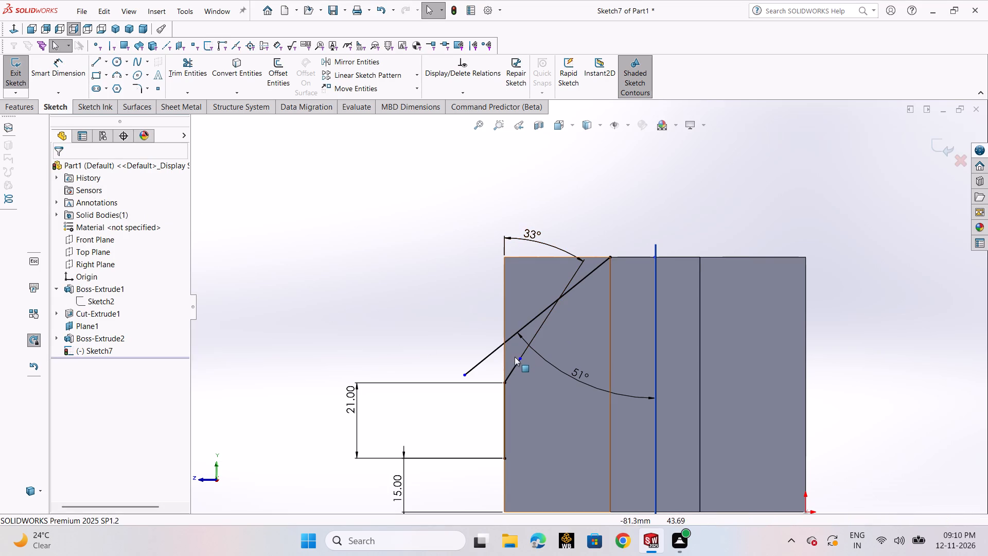
Extend the 33° line's free endpoint until it meets the 51° line.
drag(520, 358, 539, 316)
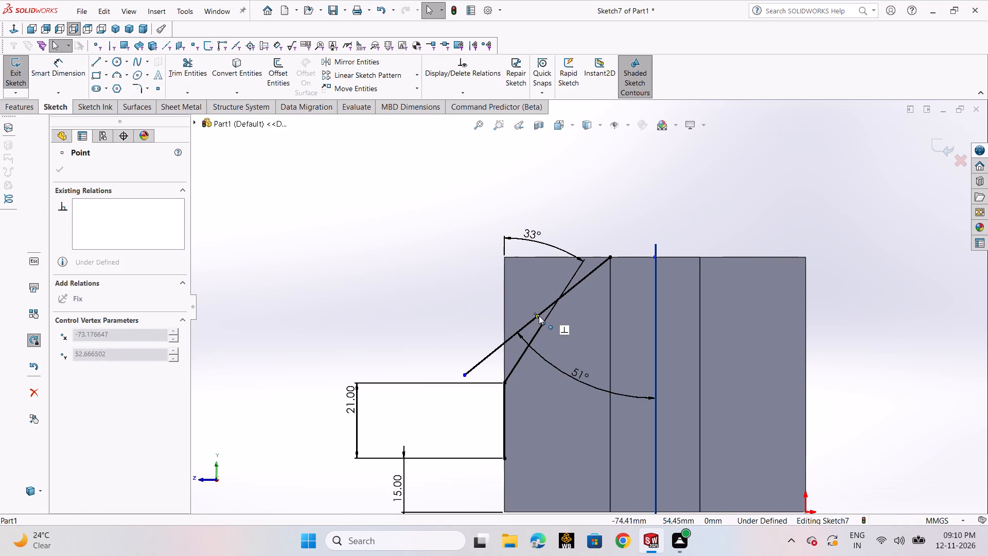
drag(539, 316, 548, 298)
click(455, 303)
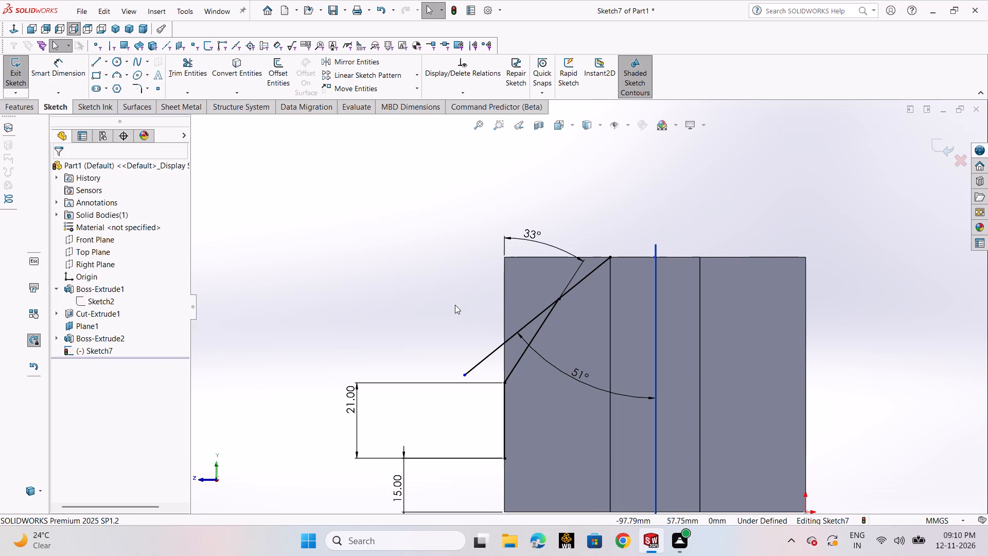
Trim the lower part of the 51° line that overhangs past its intersection with the 33° line.
scroll(552, 326, up, 2)
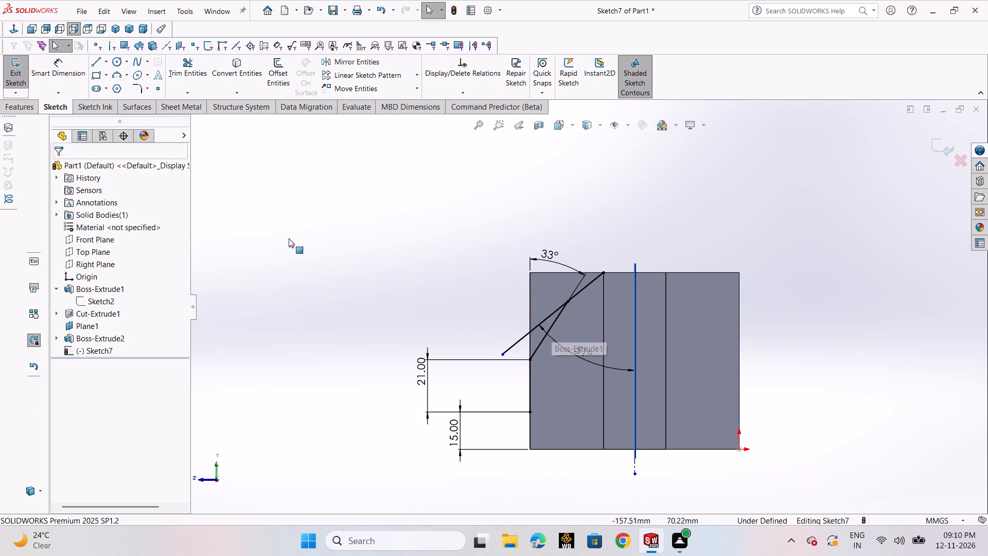
click(186, 75)
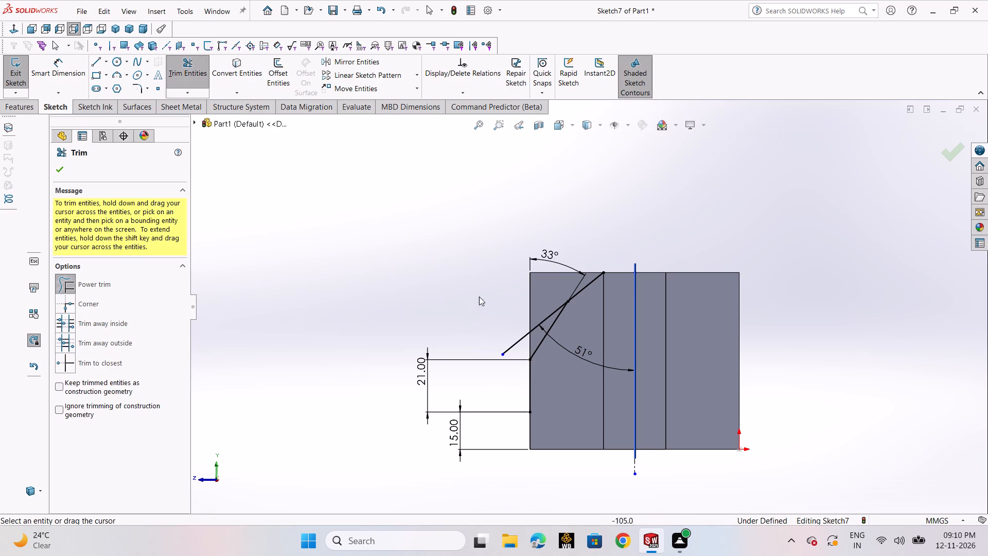
drag(479, 298, 515, 353)
scroll(425, 290, up, 2)
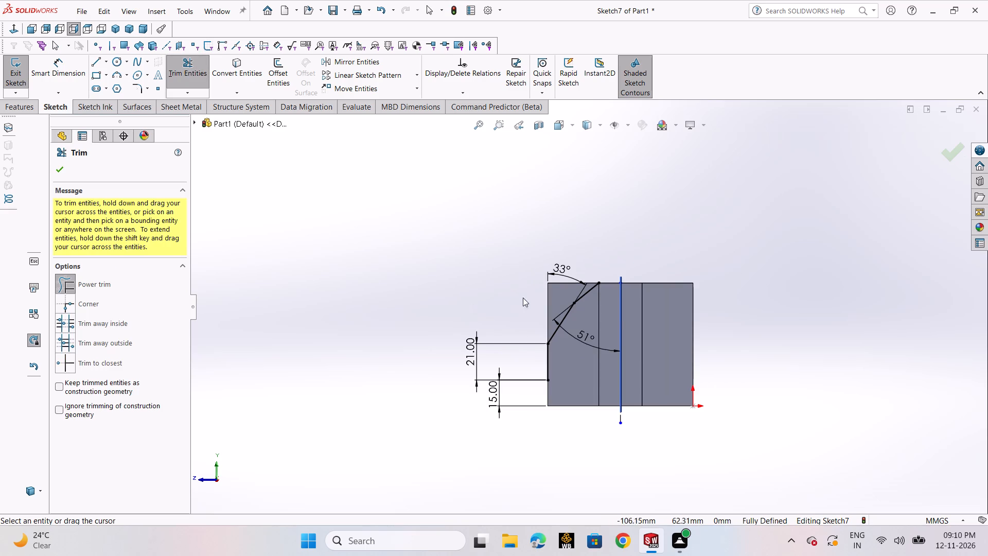
scroll(622, 316, down, 4)
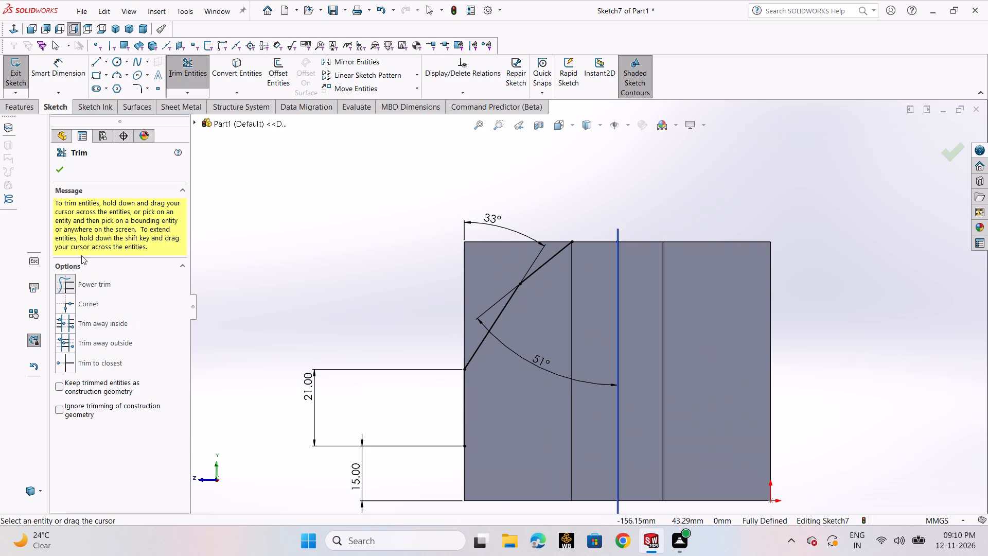
click(63, 175)
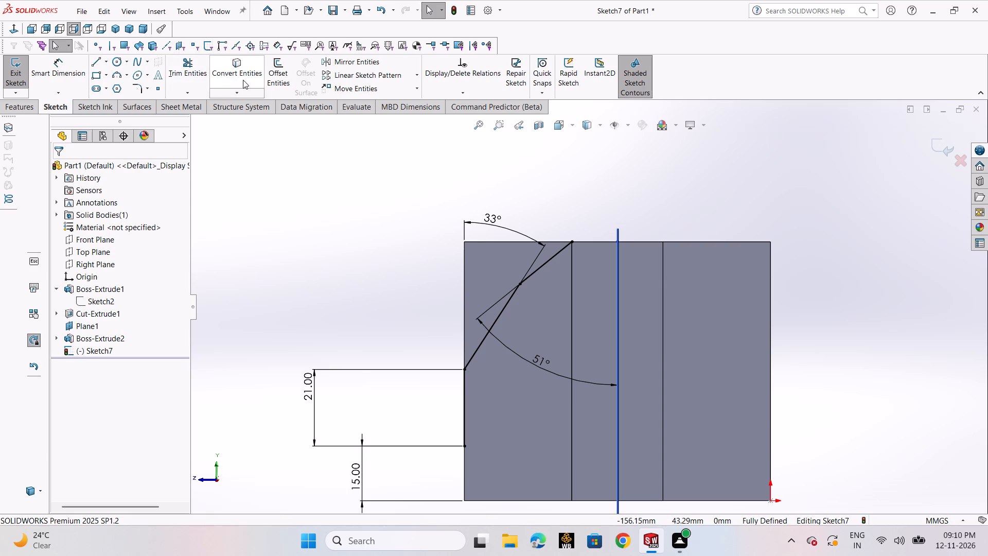
Mirror the 33° and 51° lines about the vertical centre line, keeping the originals.
click(331, 66)
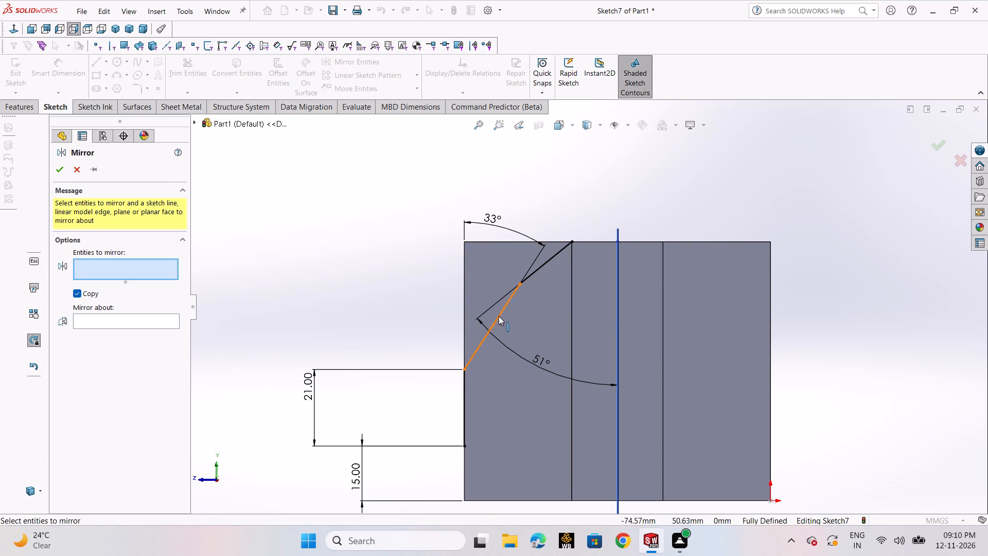
click(499, 316)
click(537, 268)
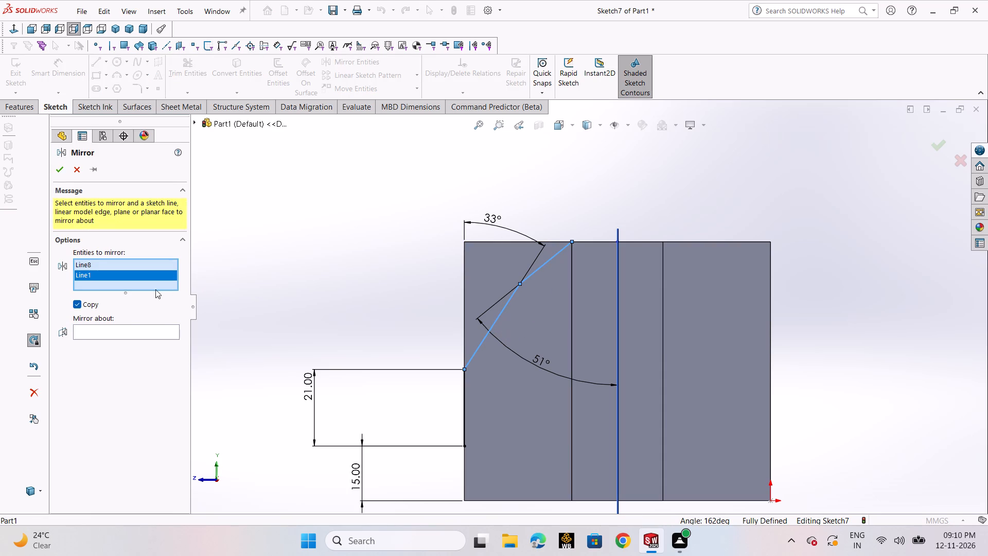
click(108, 329)
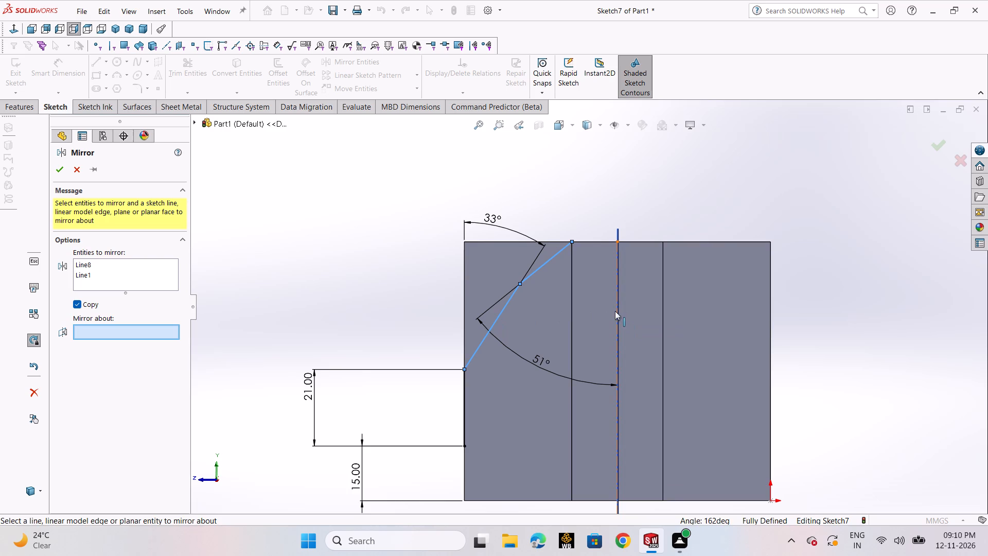
click(617, 312)
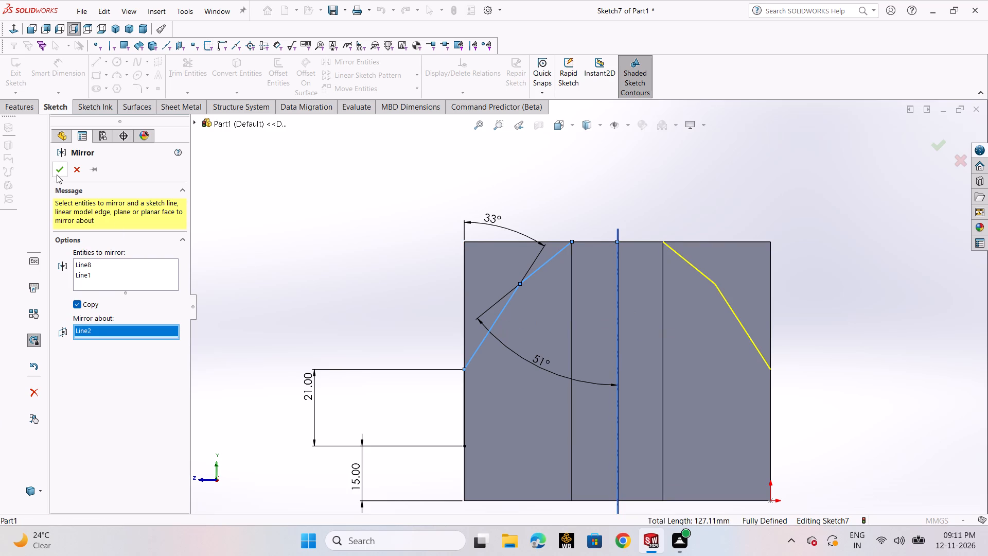
click(57, 176)
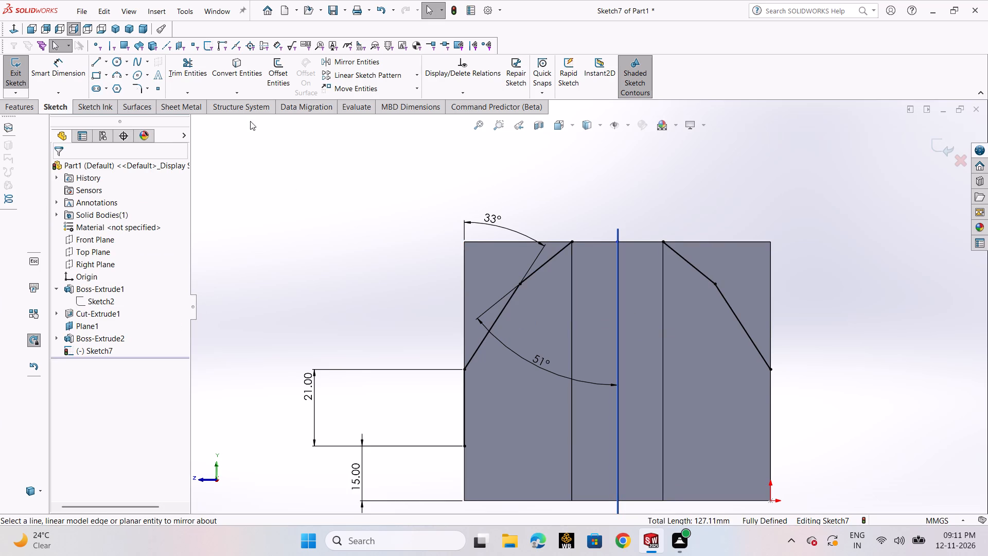
Convert the block's middle top edge, between the upper ends of the two angled profiles, into a sketch line.
click(234, 78)
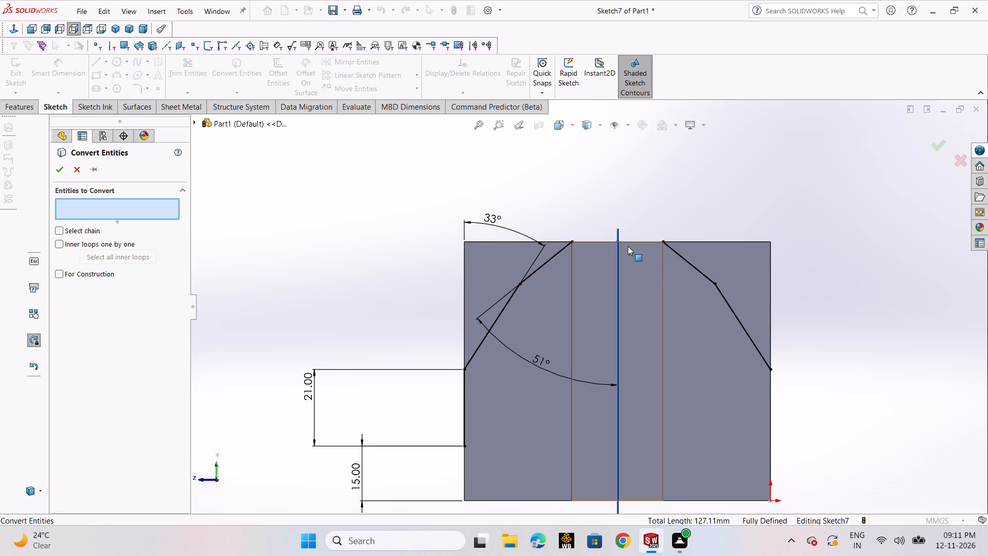
click(629, 243)
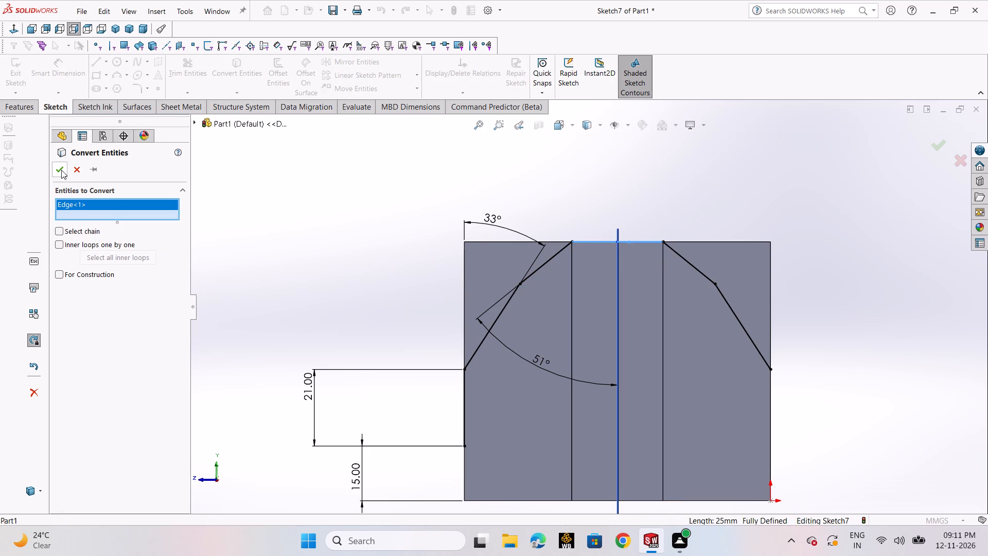
click(63, 172)
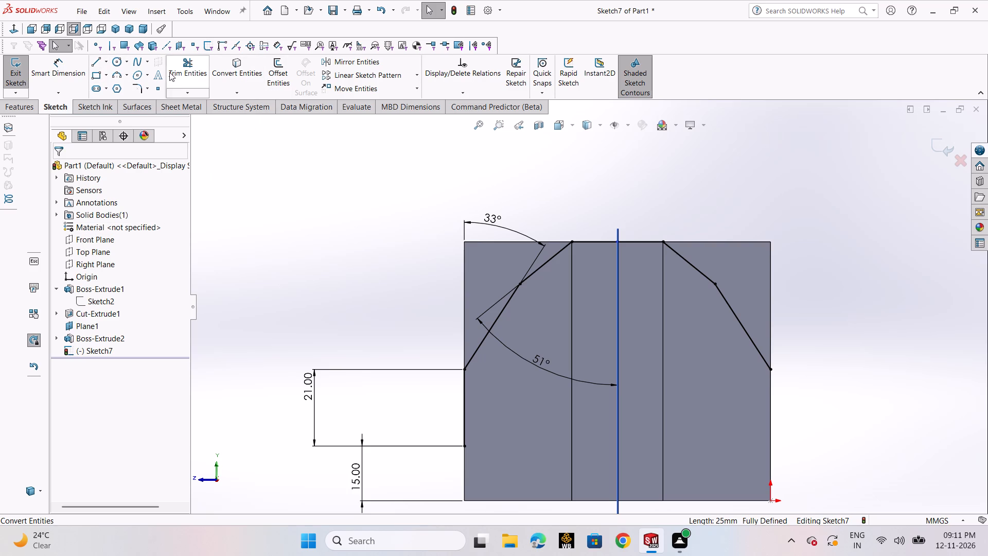
Convert the block's two outer top edges and both outer vertical edges into sketch lines.
click(248, 77)
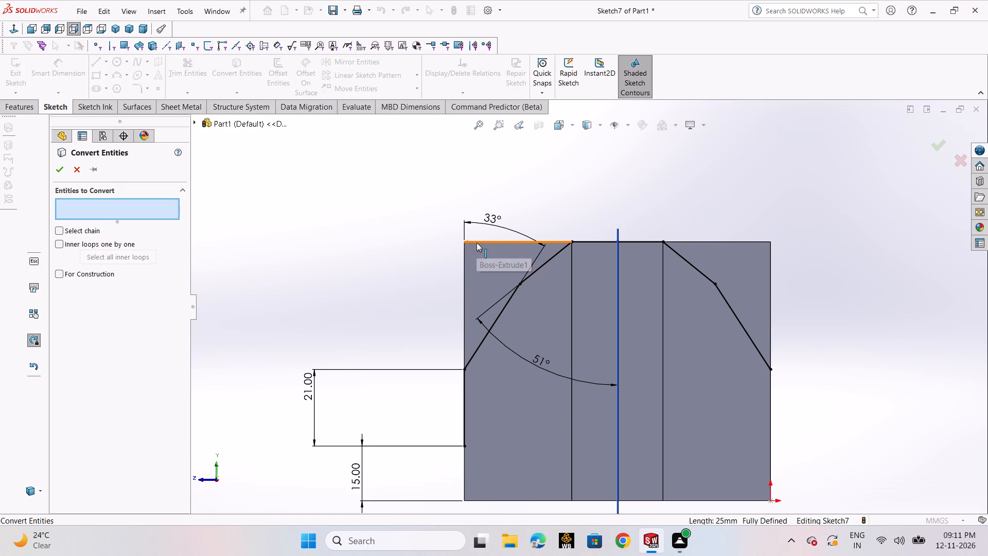
click(477, 242)
click(463, 271)
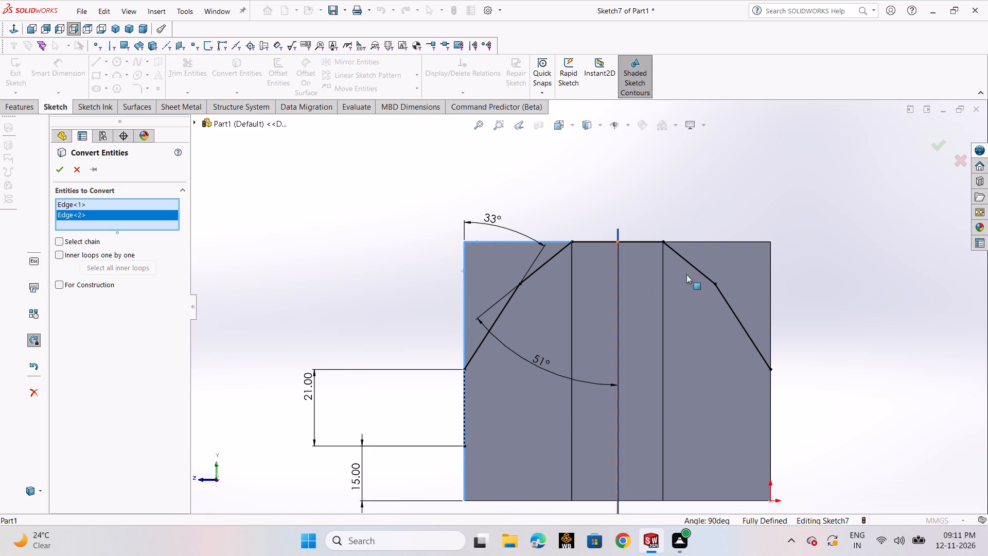
click(744, 241)
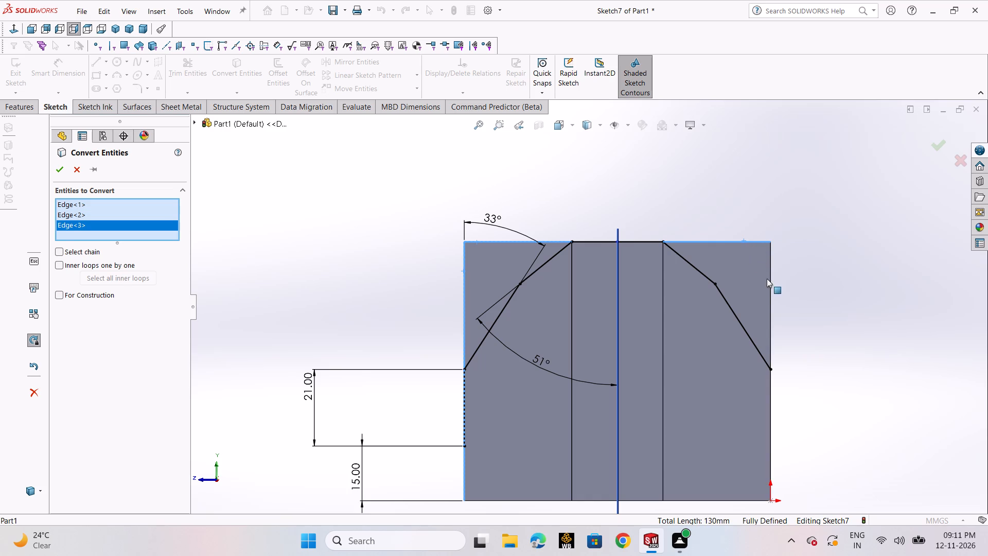
click(769, 285)
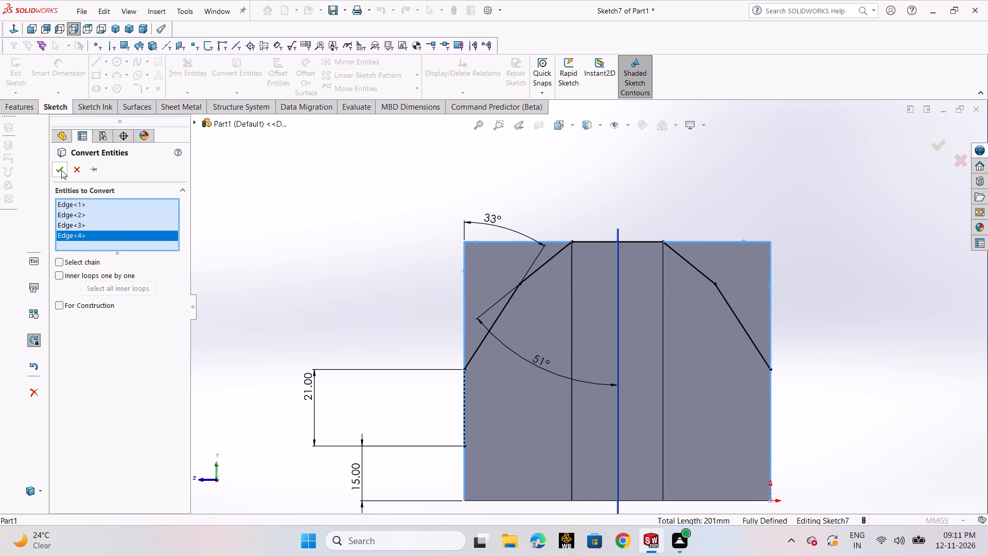
click(62, 167)
click(215, 197)
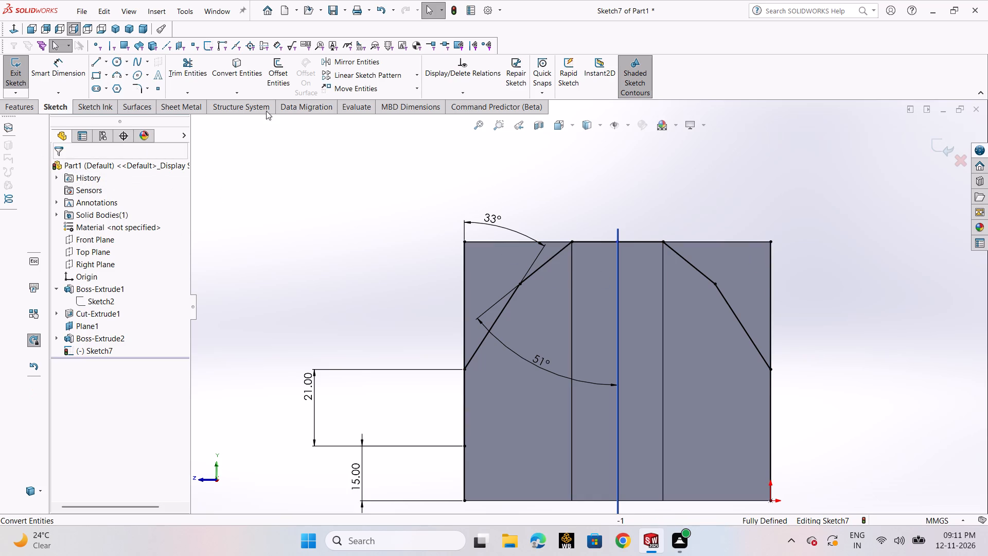
Trim the middle top line and both vertical edge lines below the angled profiles, leaving two closed corner profiles, and exit the sketch.
click(185, 73)
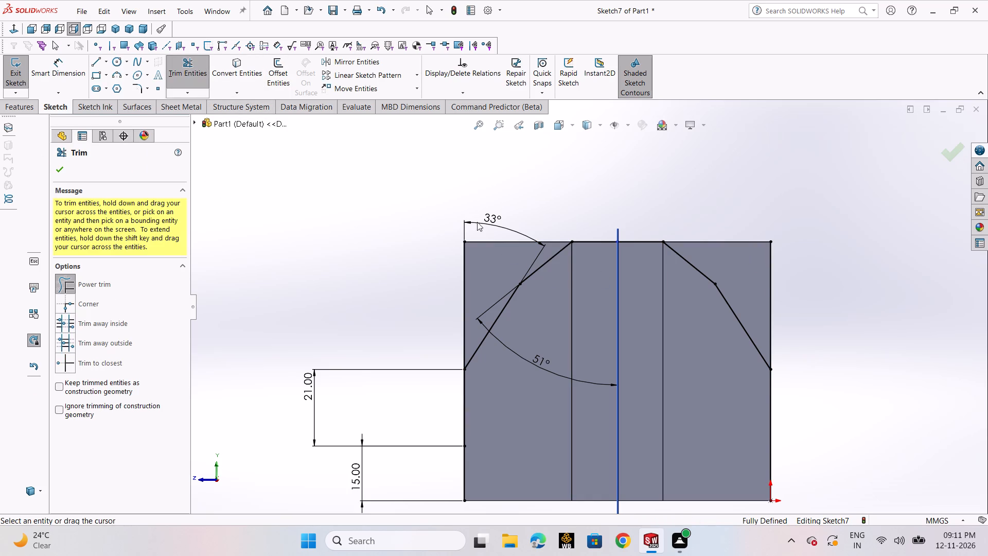
drag(583, 226, 589, 261)
drag(633, 226, 637, 234)
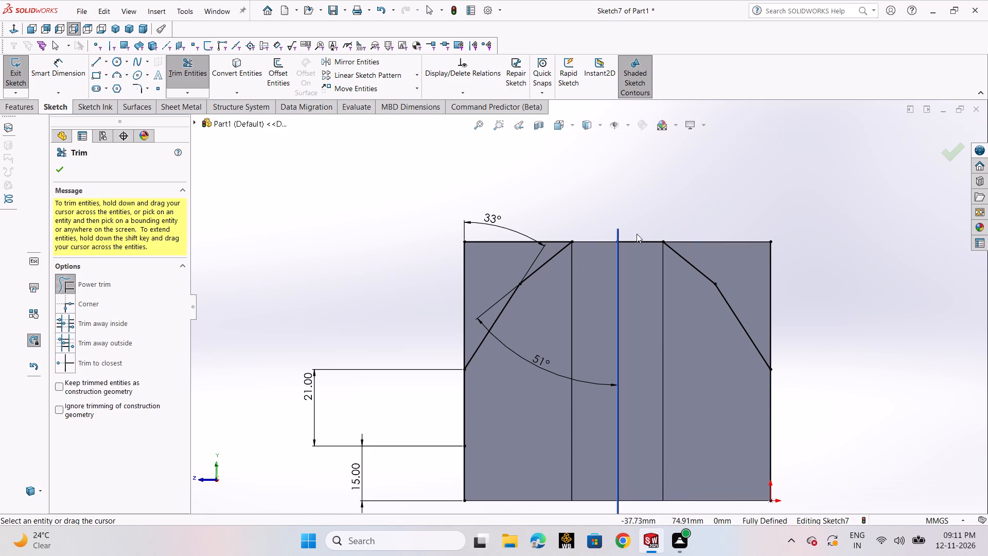
drag(637, 234, 645, 260)
drag(760, 415, 803, 404)
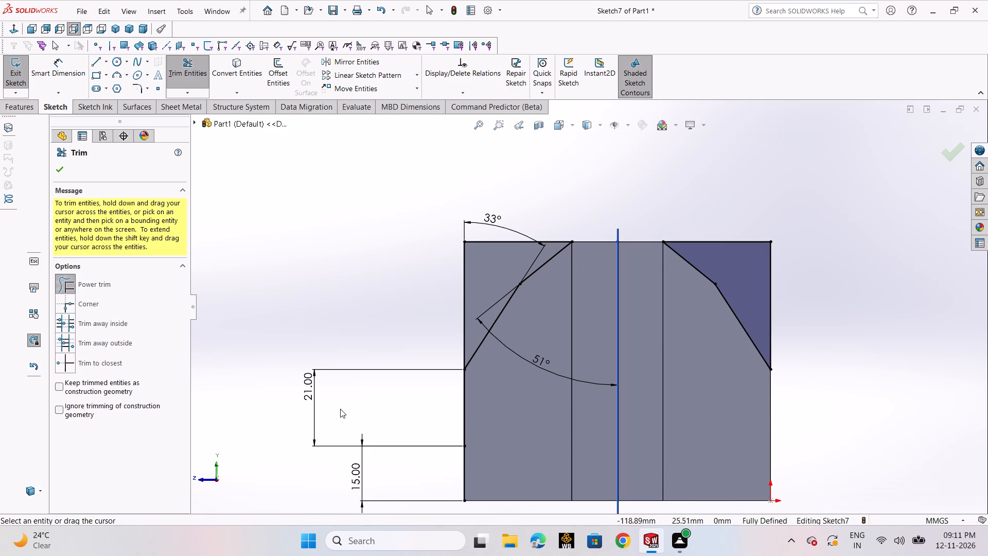
drag(422, 422, 488, 420)
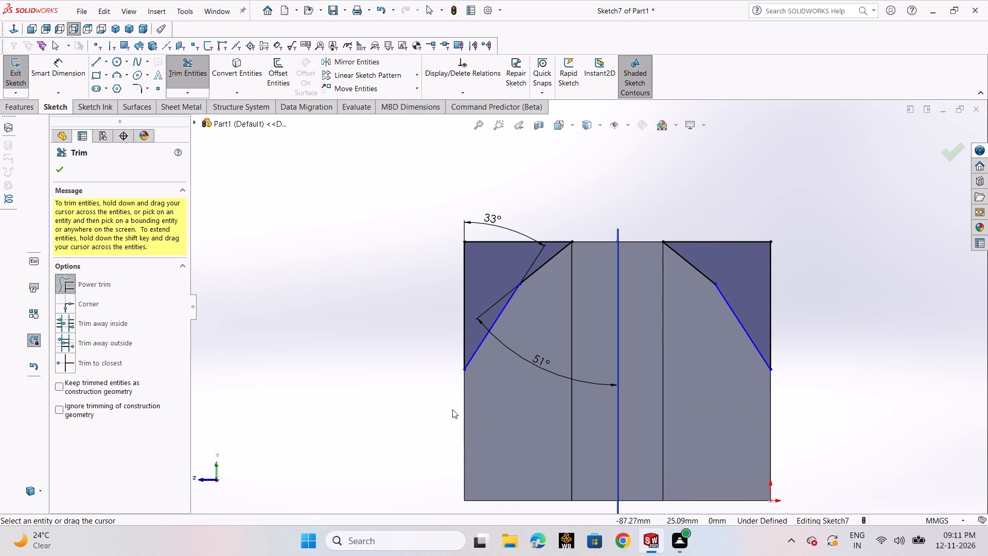
scroll(560, 293, down, 1)
scroll(574, 259, up, 2)
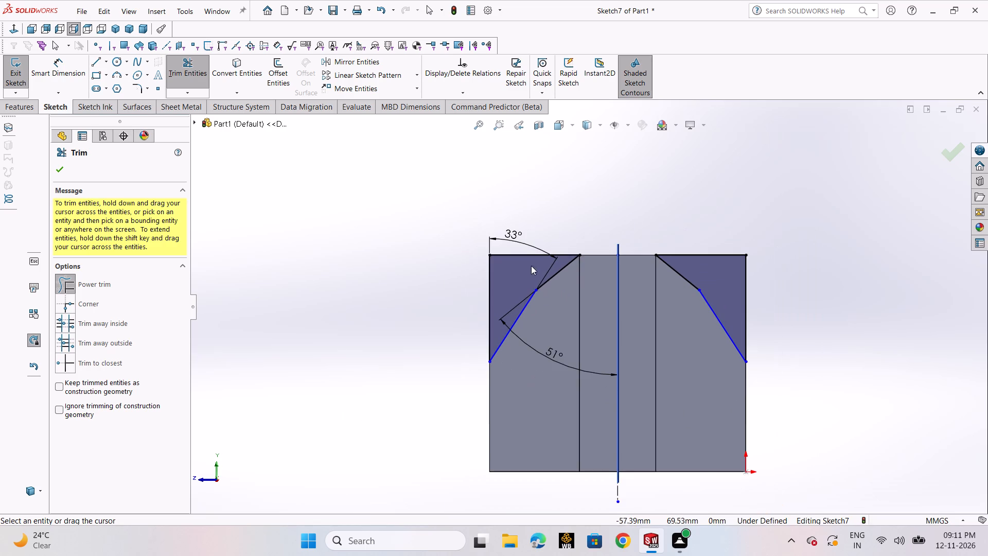
click(51, 167)
click(57, 170)
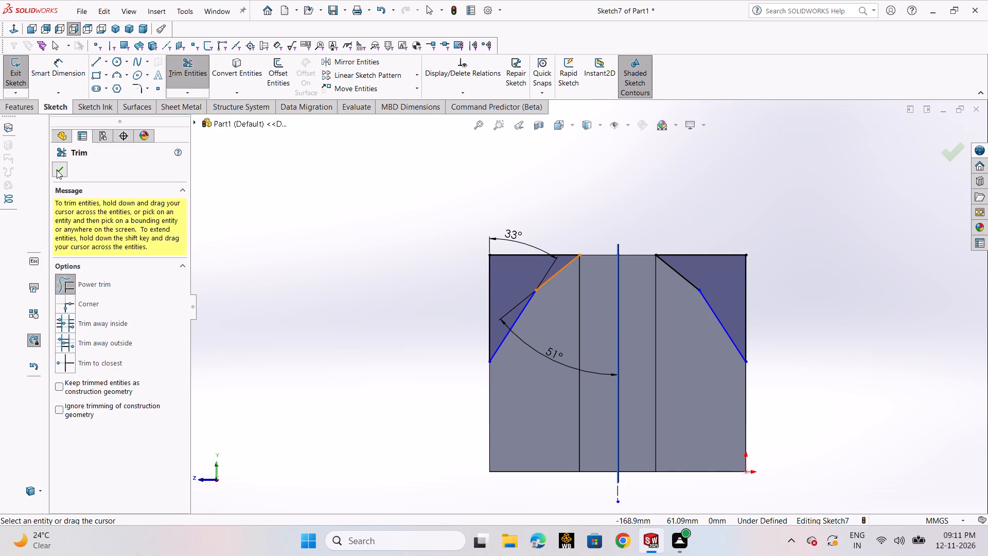
click(7, 77)
Cut-extrude the two corner profiles through the block with a blind depth of 25 mm.
scroll(409, 256, up, 2)
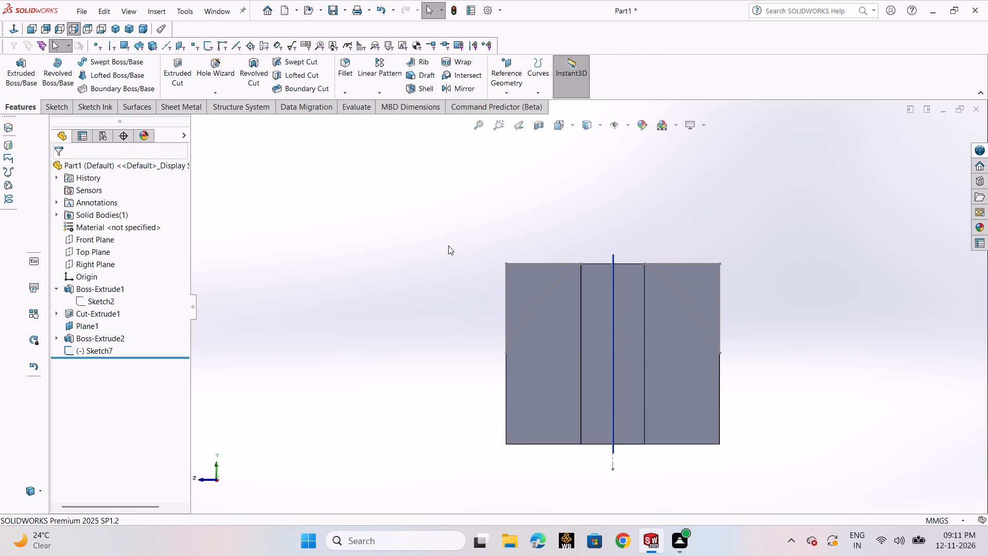
middle_drag(440, 247, 360, 294)
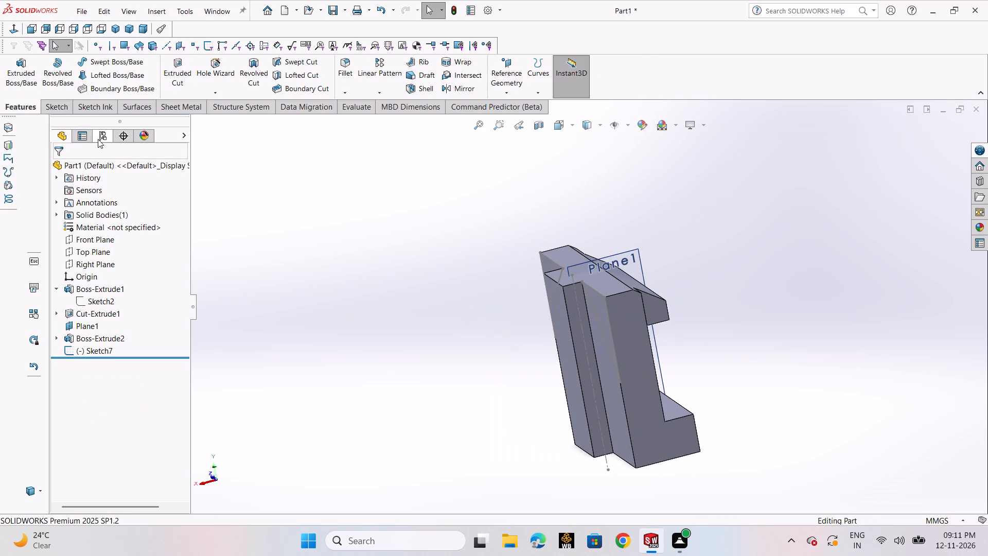
click(177, 87)
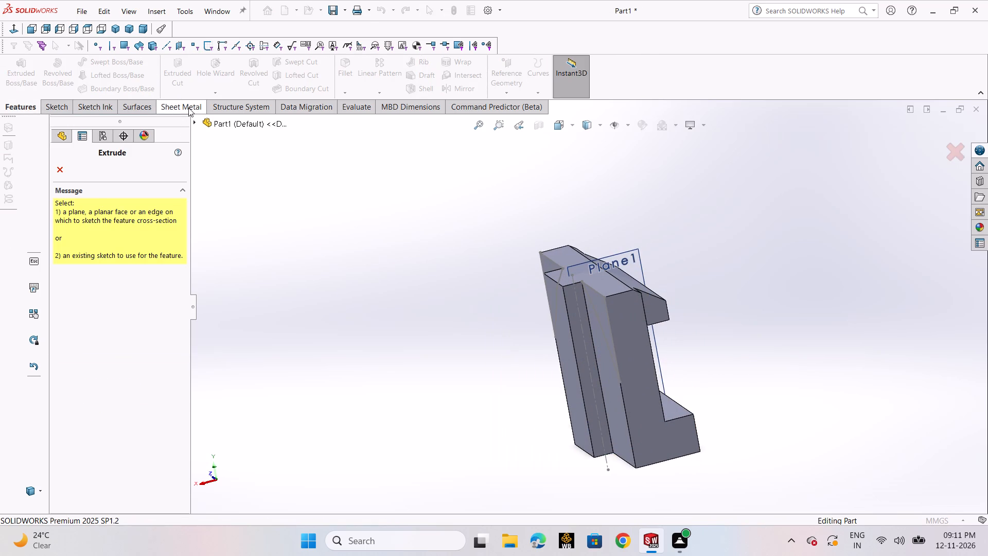
click(193, 124)
click(234, 296)
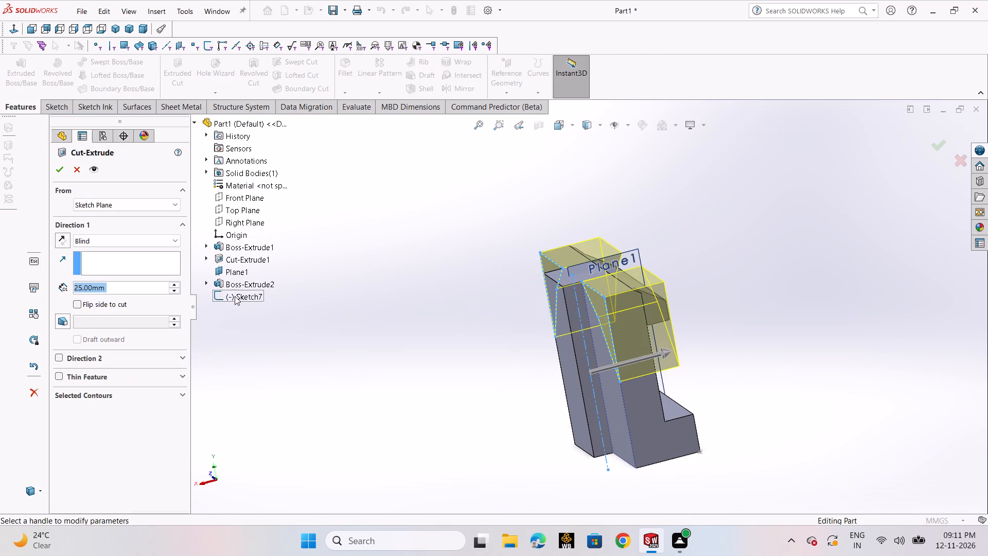
click(56, 171)
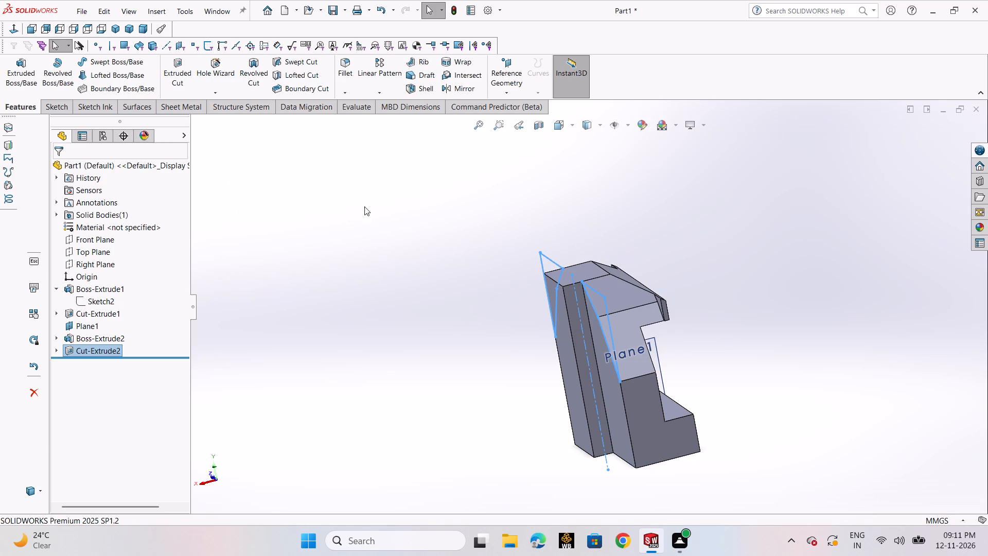
Edit the corner cut and raise its blind depth by one increment to remove the slivers left on the upper overhang.
middle_drag(668, 212, 639, 230)
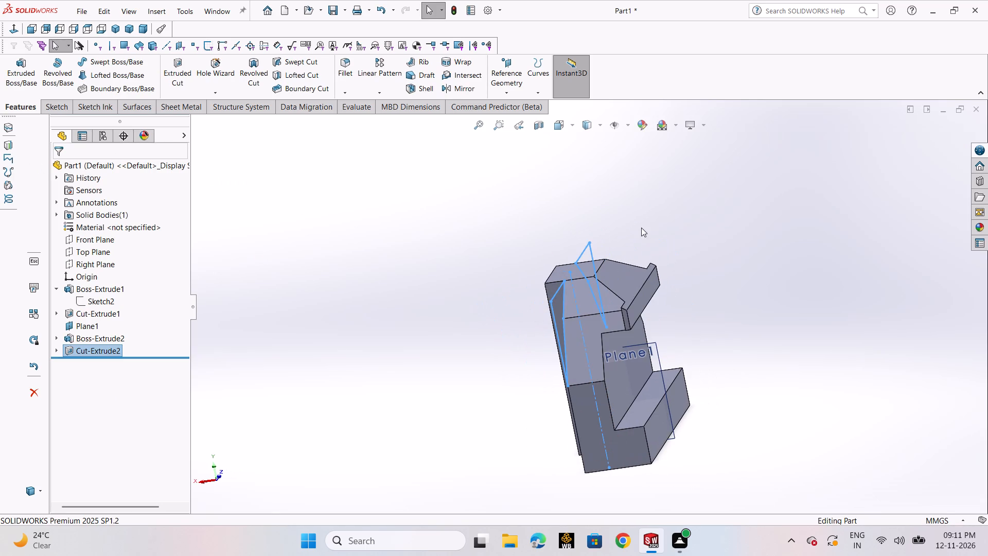
click(103, 351)
click(108, 317)
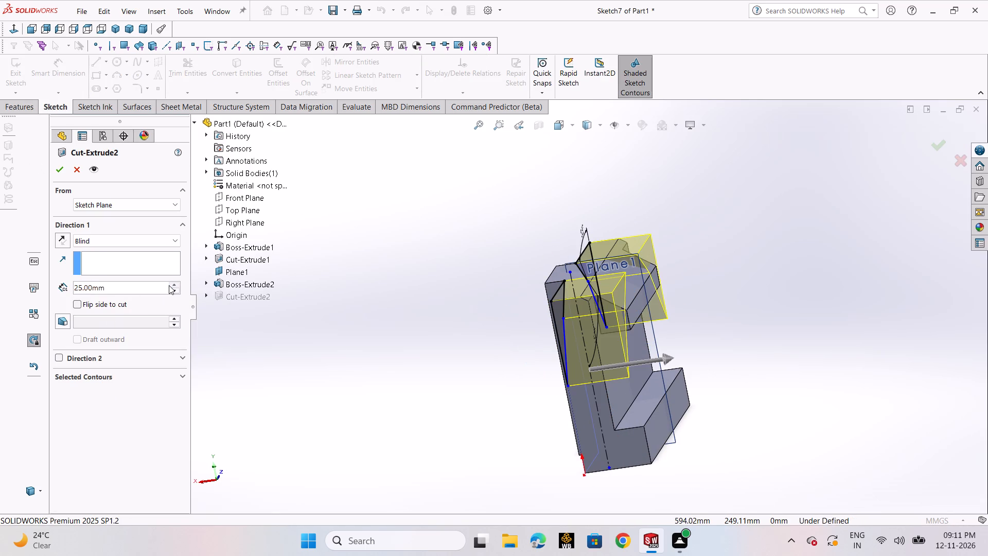
click(169, 285)
click(61, 173)
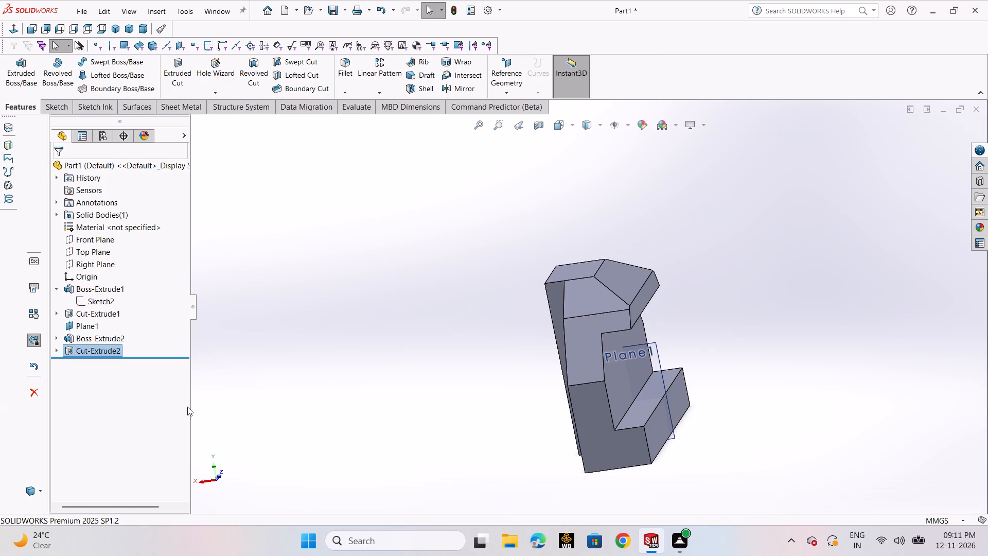
click(319, 337)
Hide the reference plane so only the solid part is displayed in isometric view.
scroll(385, 365, up, 3)
scroll(502, 357, up, 1)
middle_drag(491, 358, 453, 367)
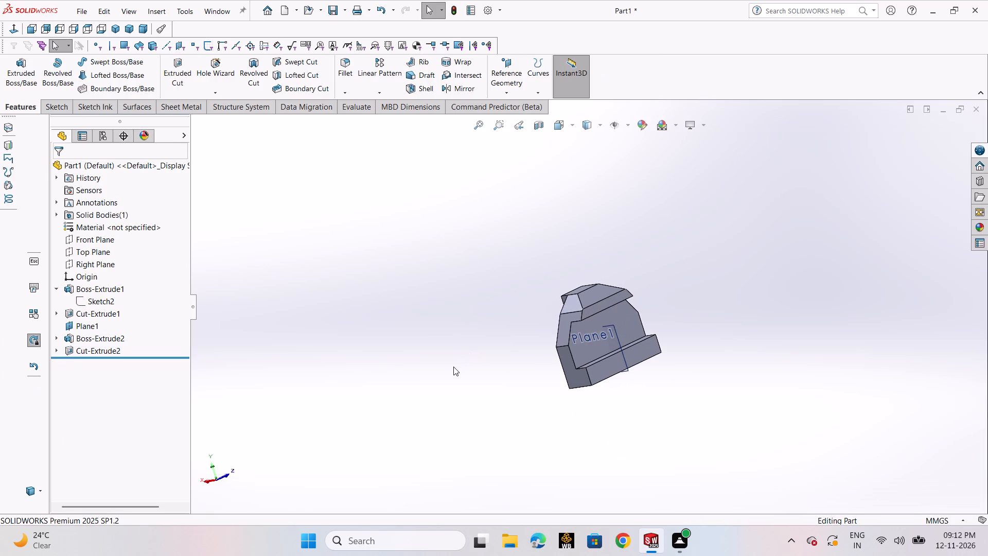
key(ctrl+7)
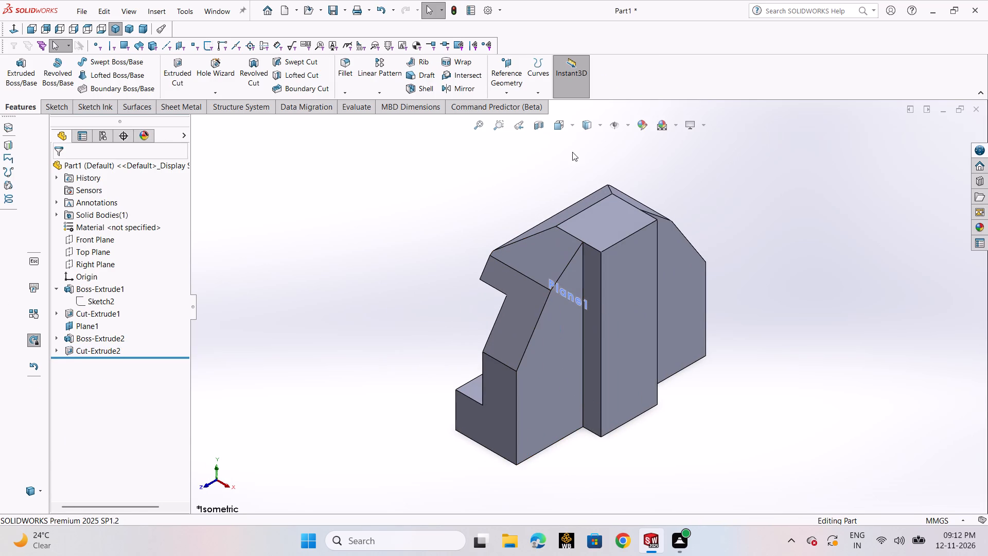
click(615, 120)
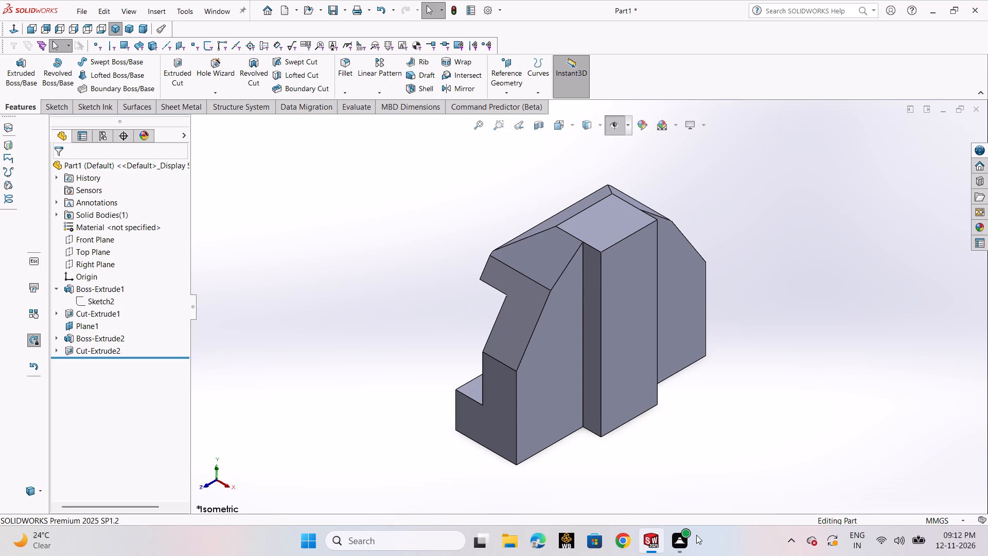
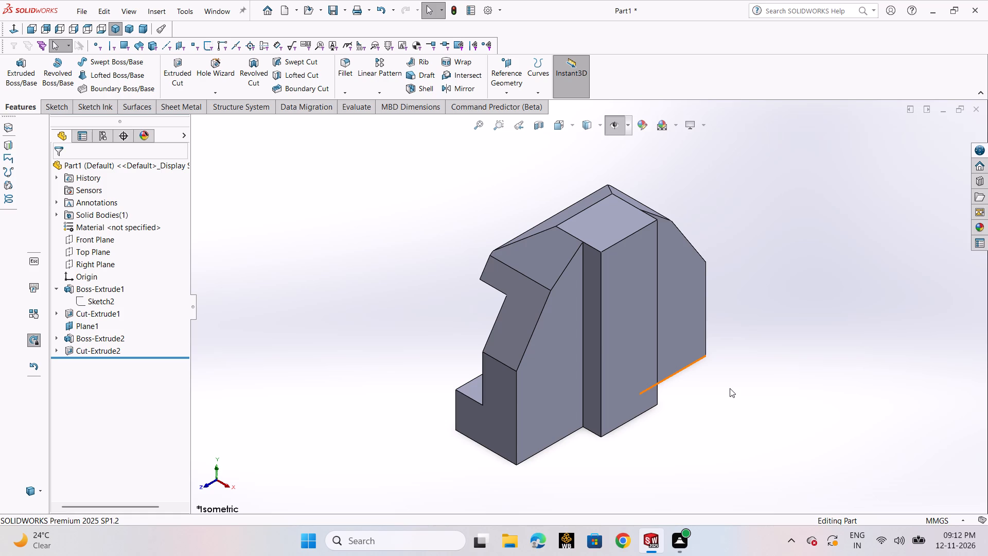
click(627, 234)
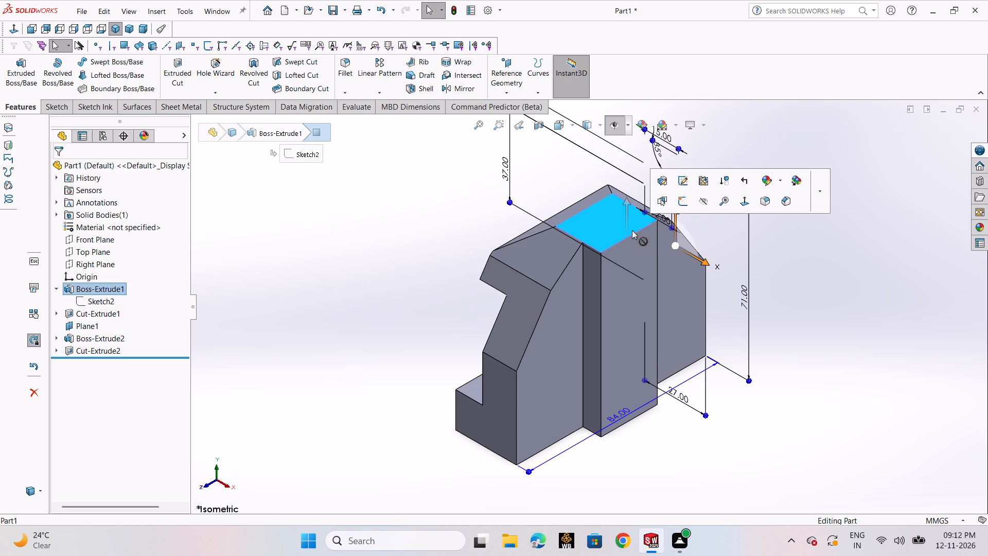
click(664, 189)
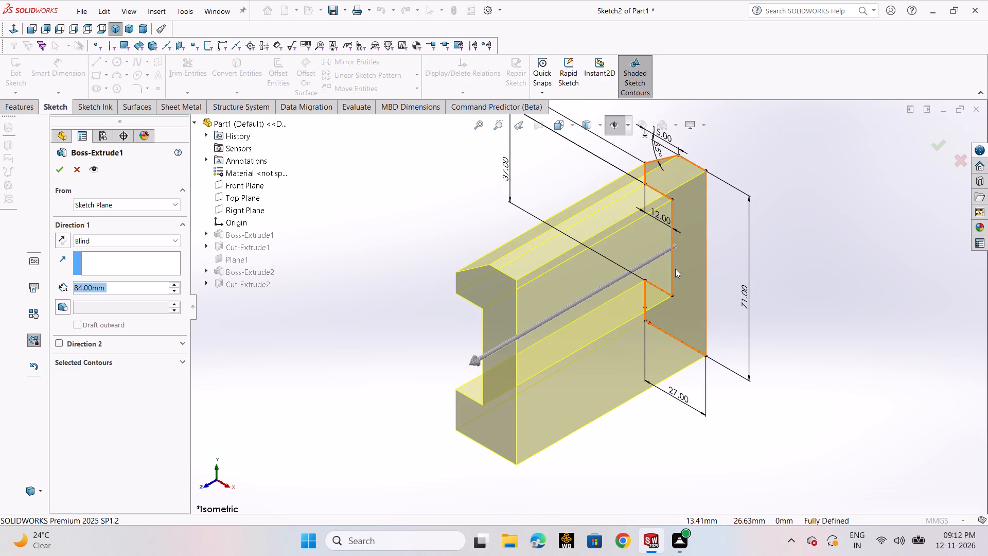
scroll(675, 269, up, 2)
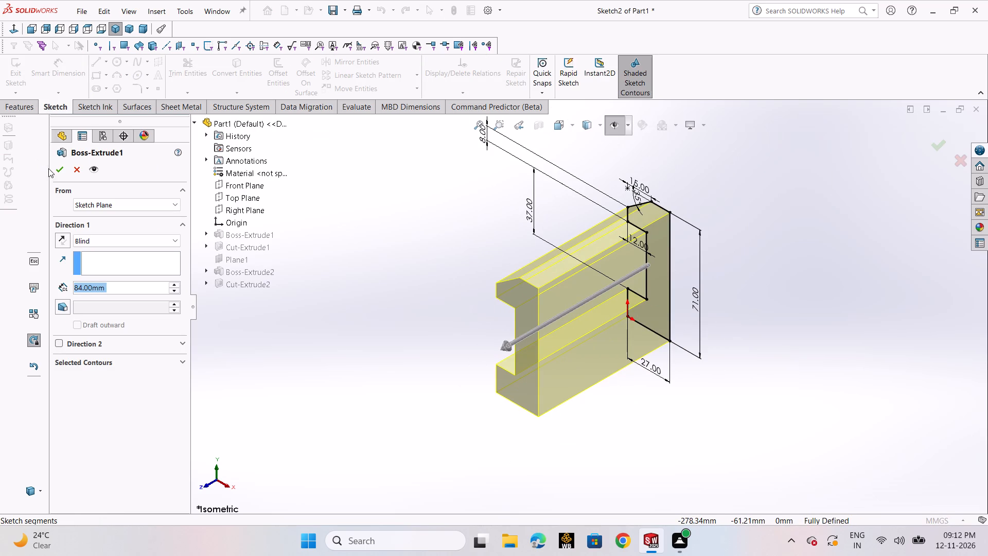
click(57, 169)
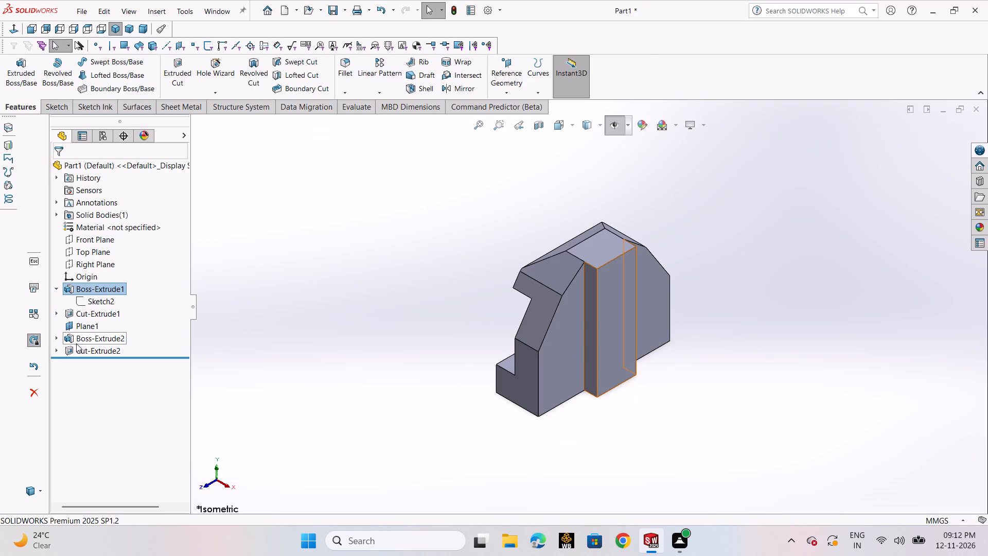
Edit the mid-plane rib extrusion and set its depth to 30 mm.
click(81, 341)
click(100, 309)
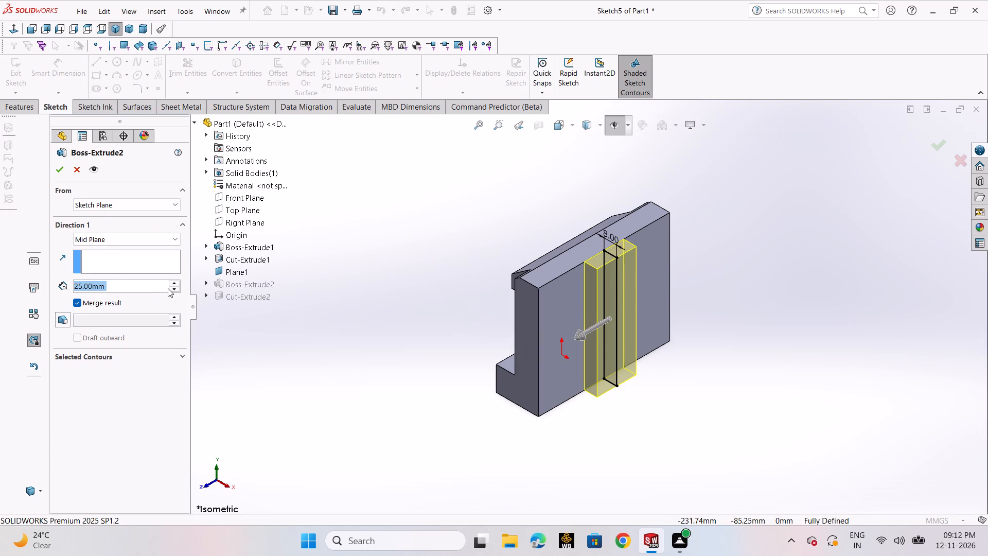
key(3)
key(0)
key(Return)
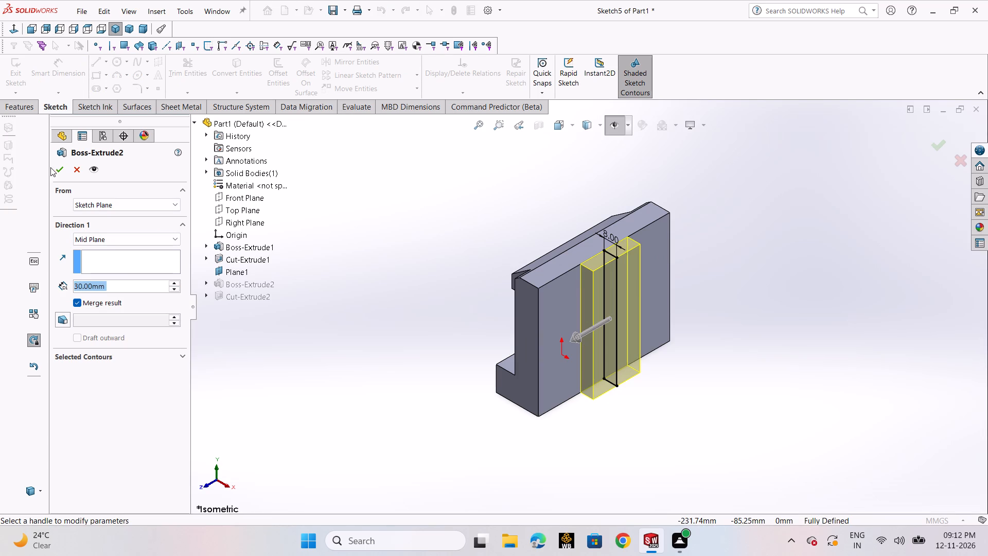
click(60, 169)
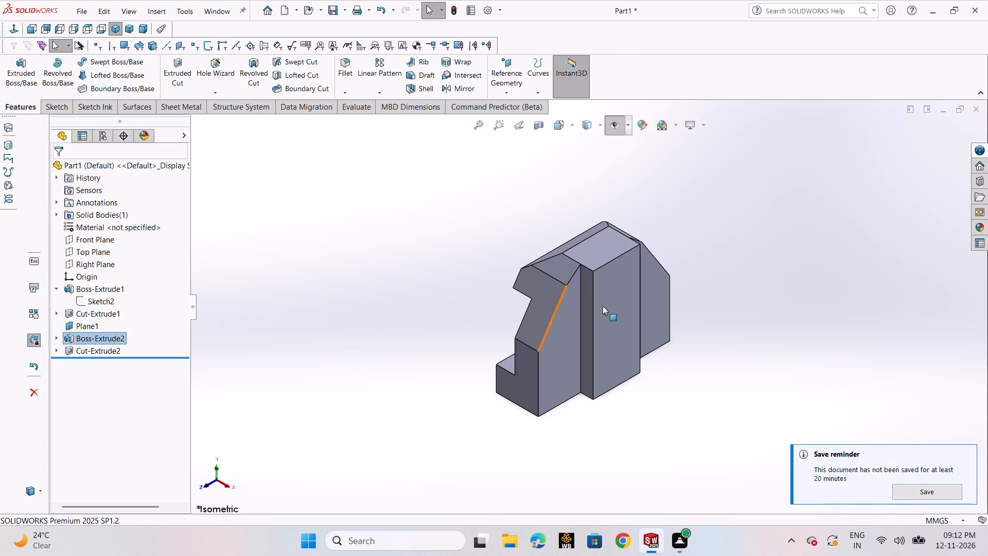
In the corner cut's sketch, delete the symmetric relation on the upper inner endpoint of the angle-dimensioned profile.
click(58, 350)
click(83, 362)
click(99, 331)
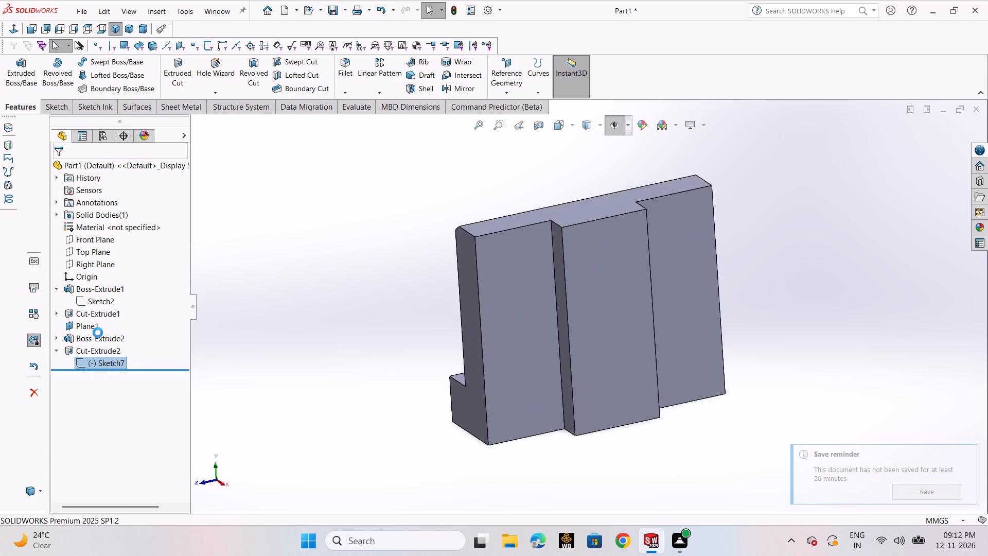
scroll(444, 279, up, 3)
scroll(536, 258, up, 2)
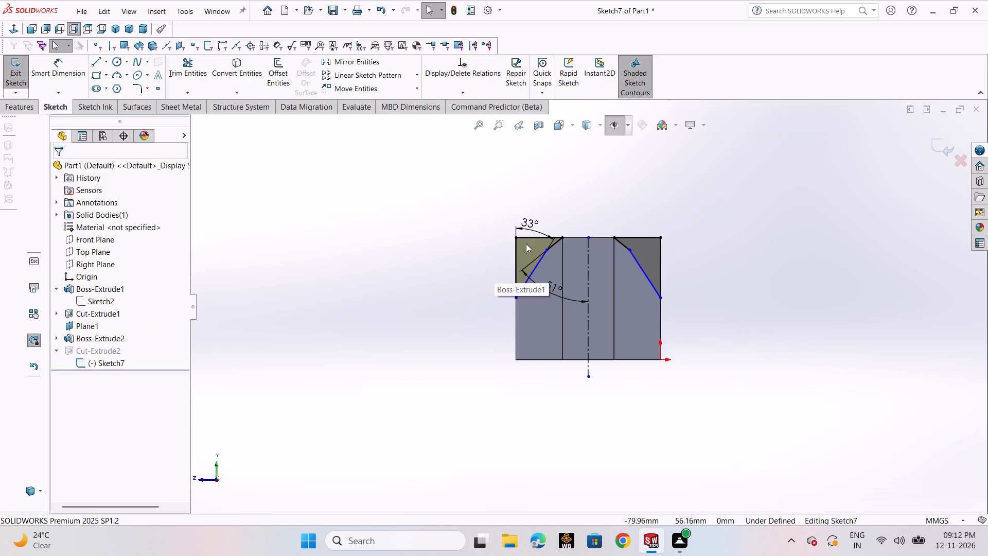
scroll(532, 236, down, 4)
scroll(658, 257, down, 5)
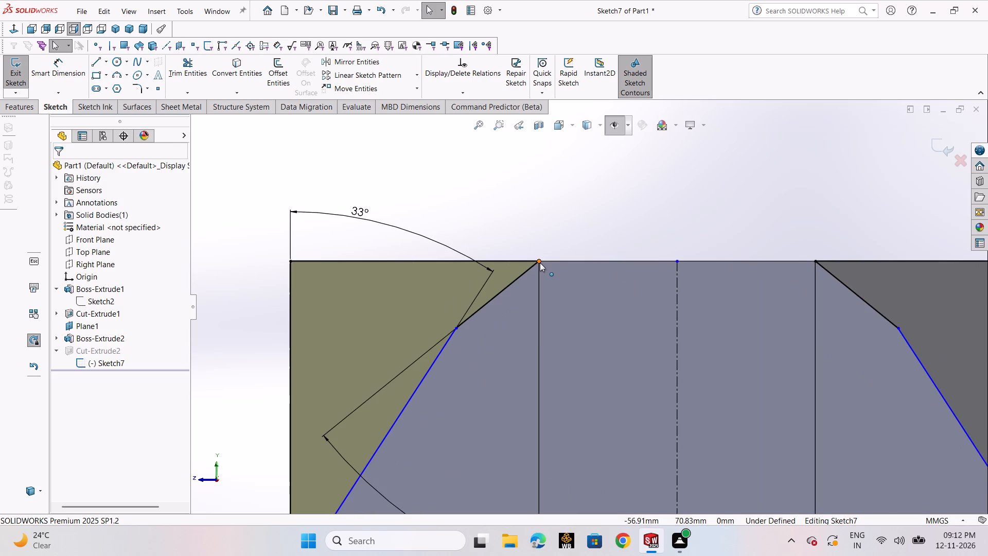
drag(540, 263, 584, 256)
click(569, 238)
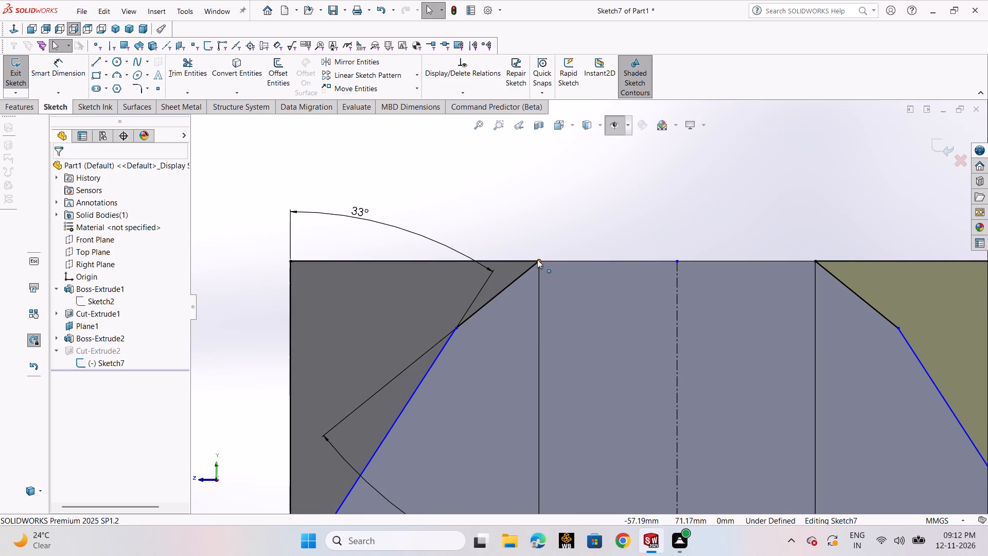
click(537, 259)
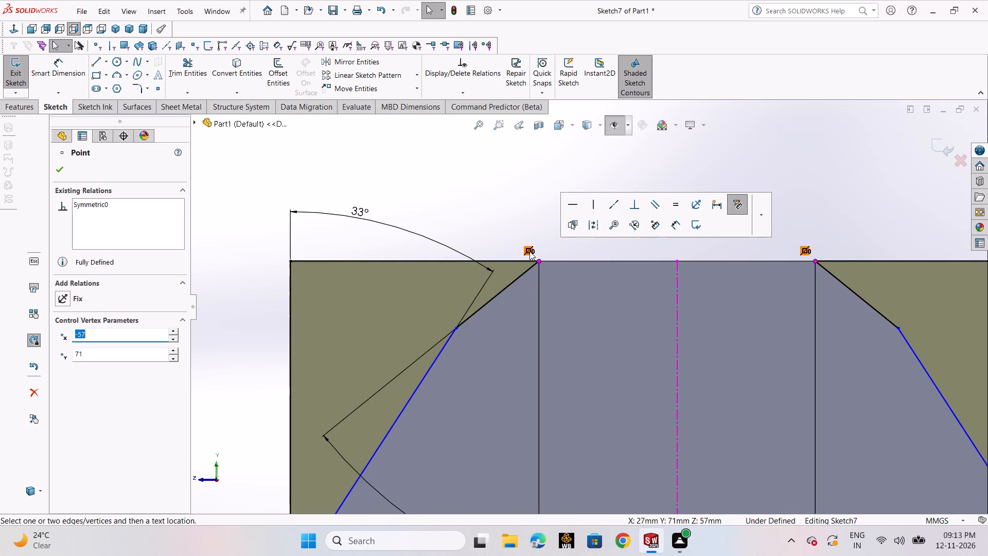
click(529, 251)
key(Delete)
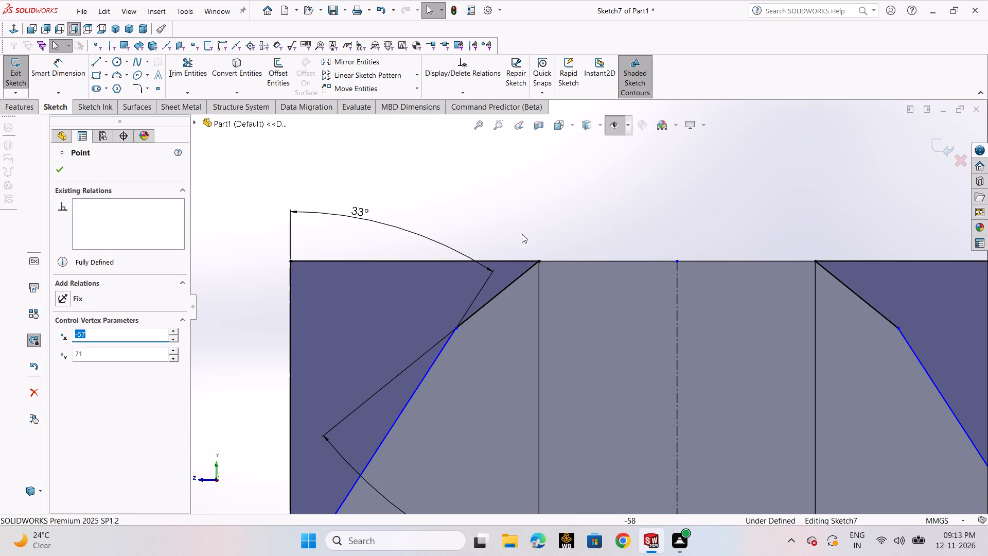
Move the freed upper endpoint along the block's top edge toward the centerline, to about 7.4 mm from it.
drag(541, 260, 619, 263)
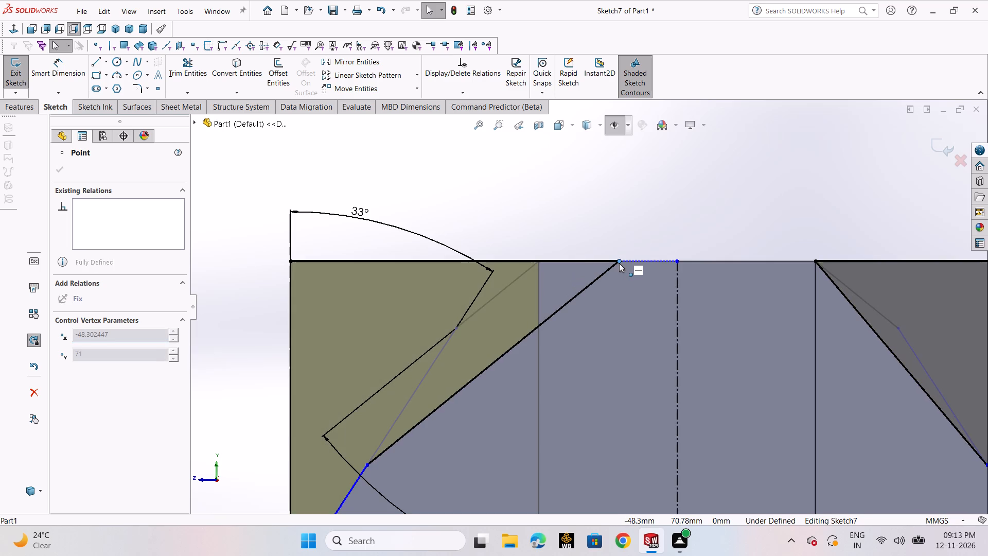
drag(619, 263, 609, 263)
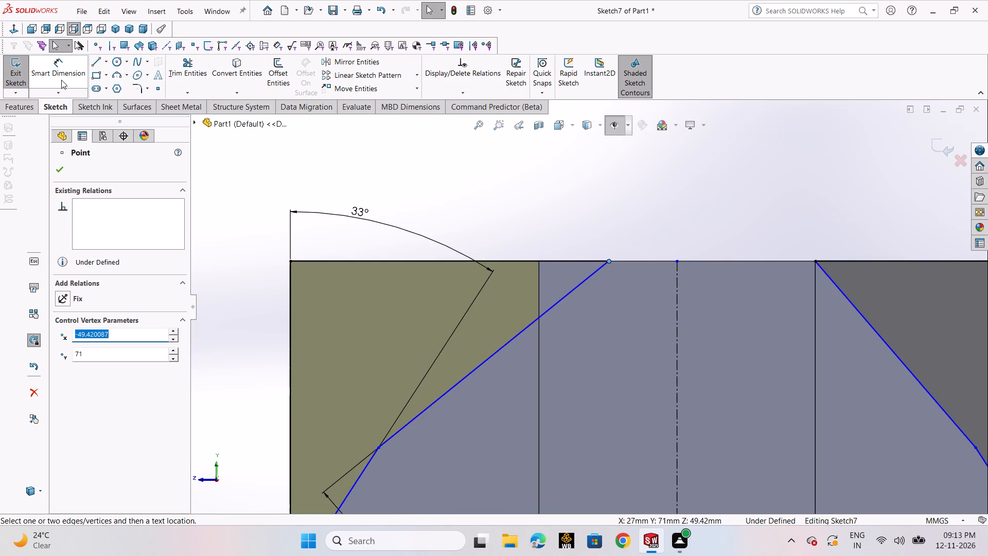
Dimension the distance between the moved upper endpoint and the top endpoint of the centerline.
click(61, 78)
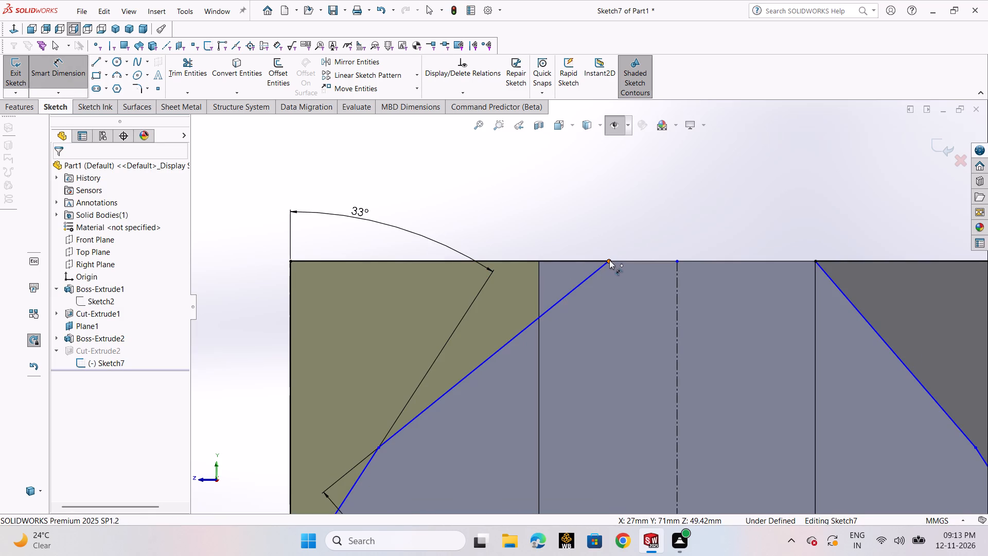
click(610, 259)
click(678, 262)
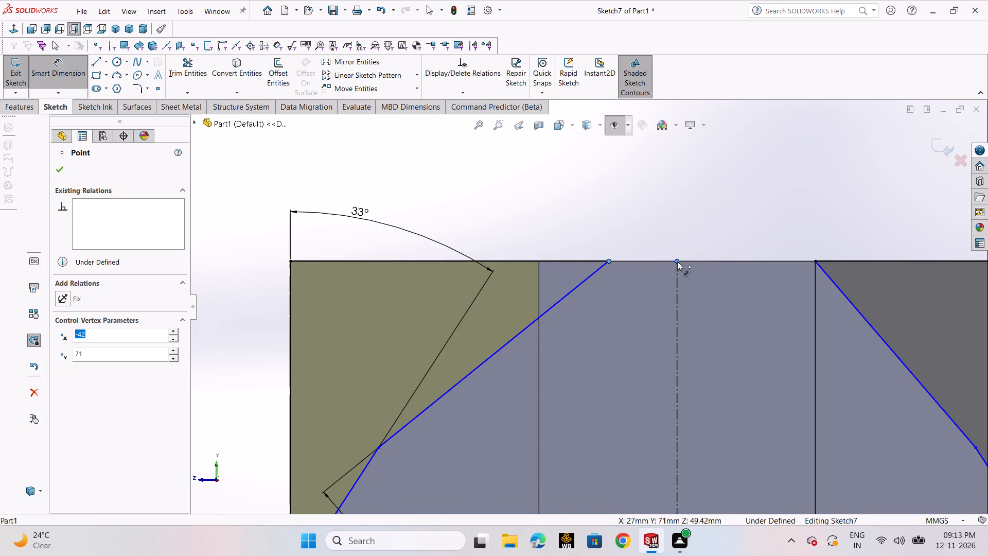
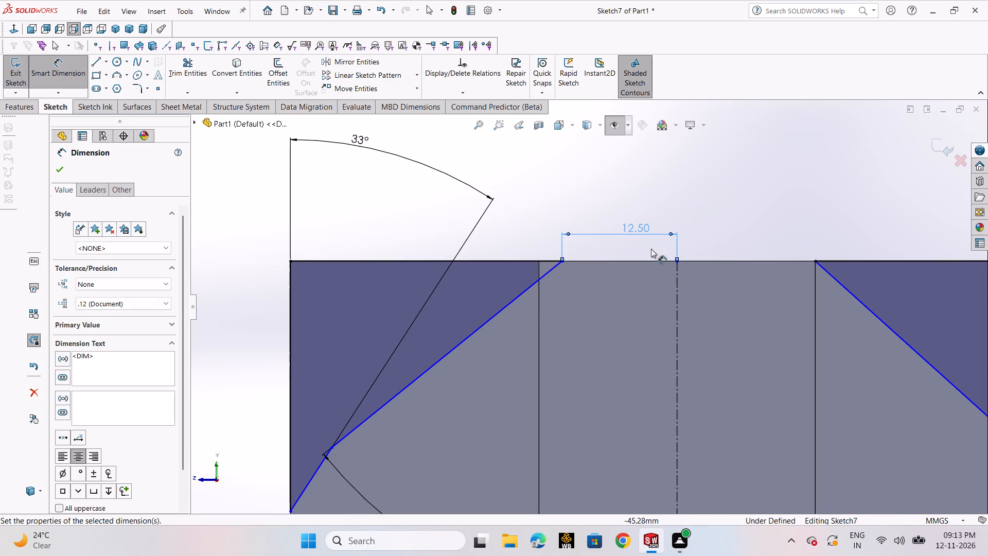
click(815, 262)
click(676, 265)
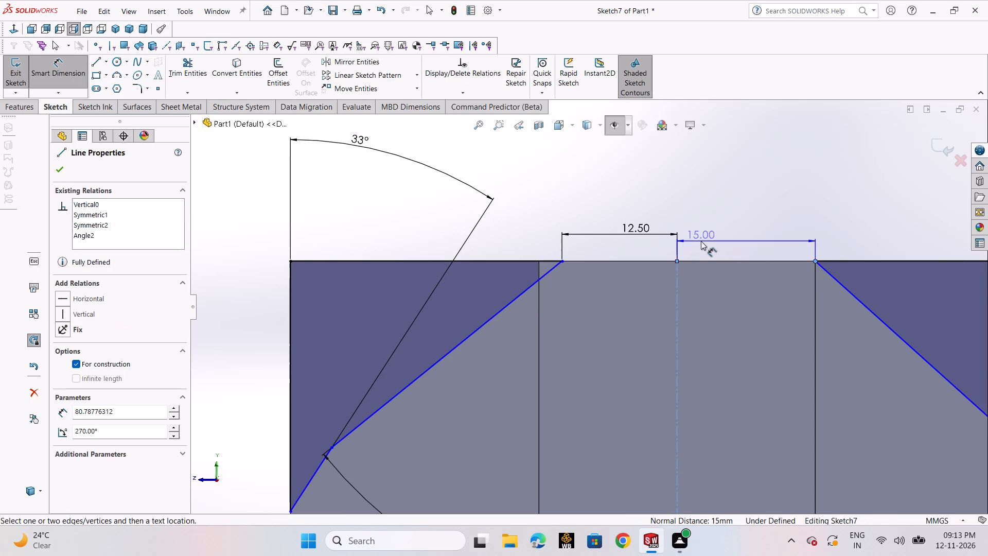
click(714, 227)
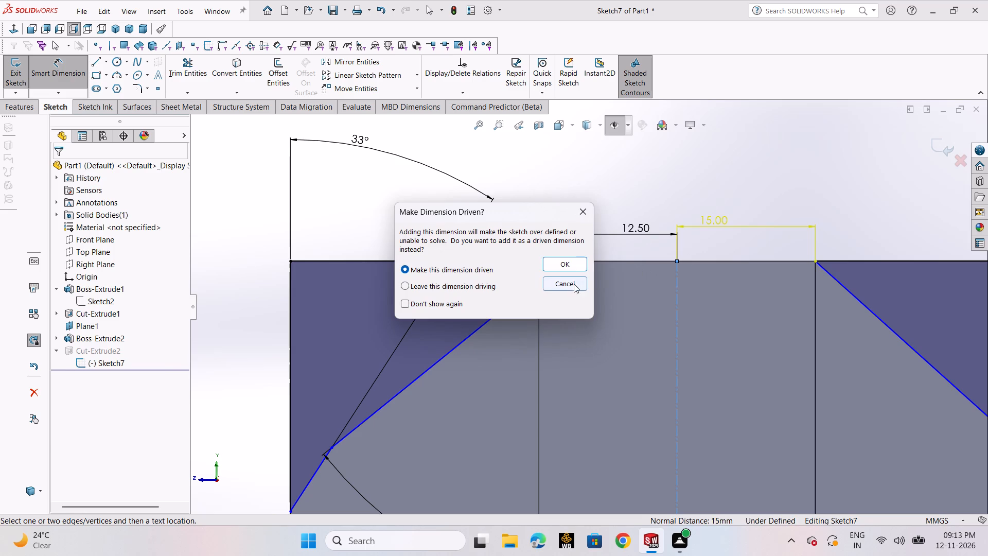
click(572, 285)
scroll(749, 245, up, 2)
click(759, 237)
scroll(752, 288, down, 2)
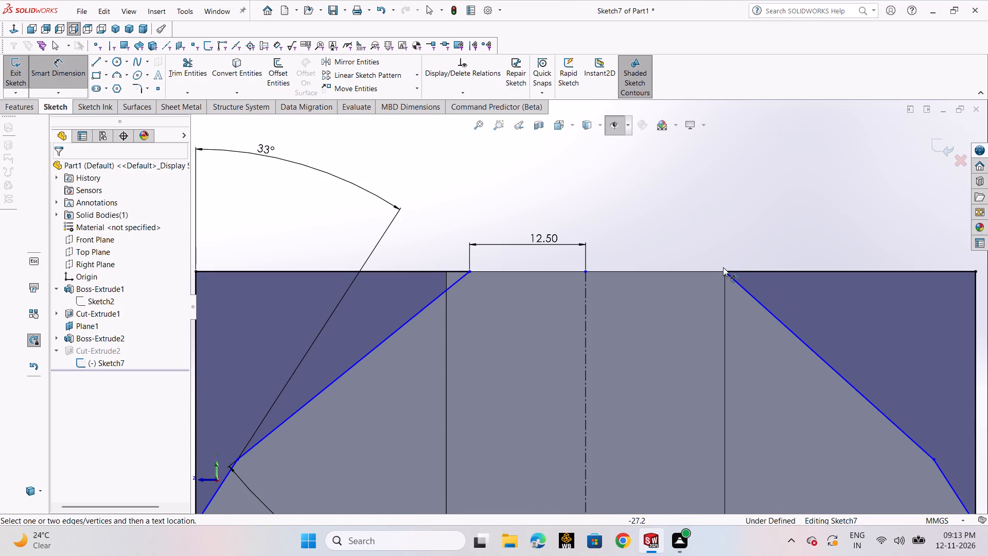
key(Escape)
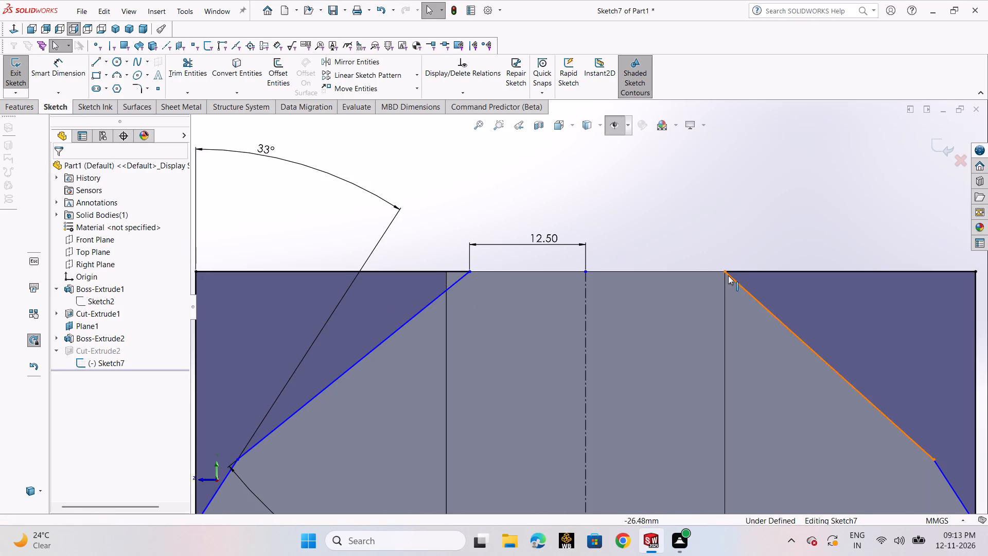
Move the opposite upper endpoint along the top edge toward the centerline and dimension it 12.50 mm from the centerline.
drag(726, 273, 684, 277)
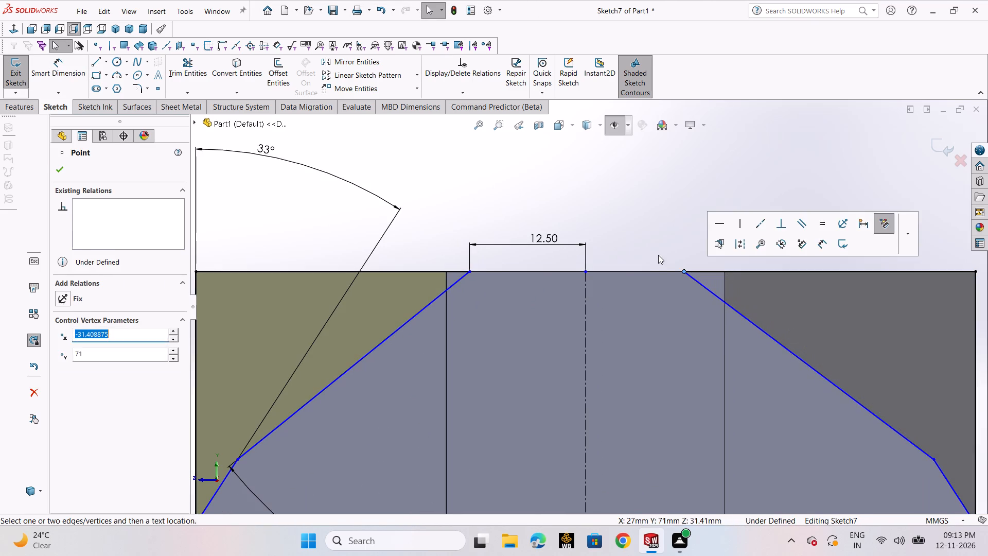
click(657, 253)
click(82, 82)
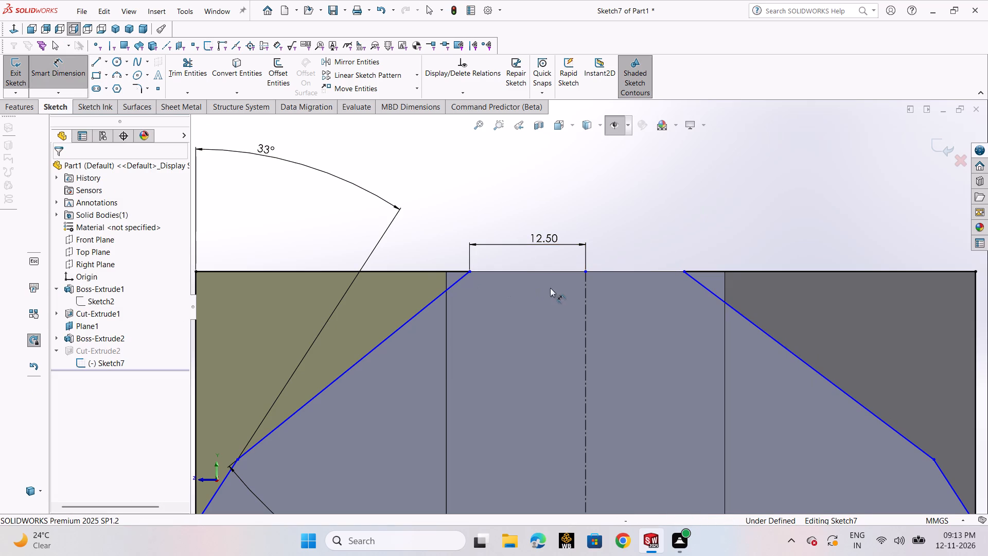
click(586, 289)
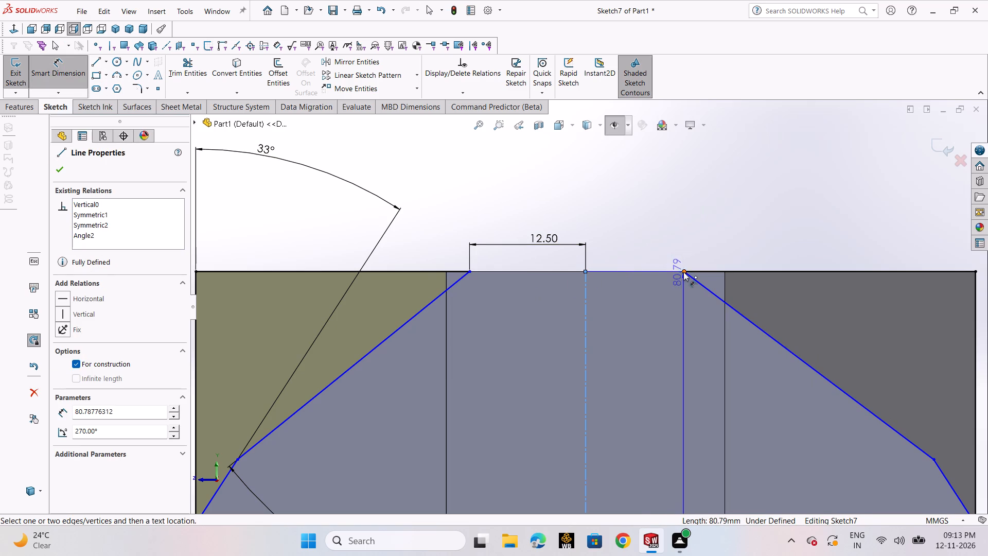
click(683, 272)
click(645, 236)
text(12.50)
key(Return)
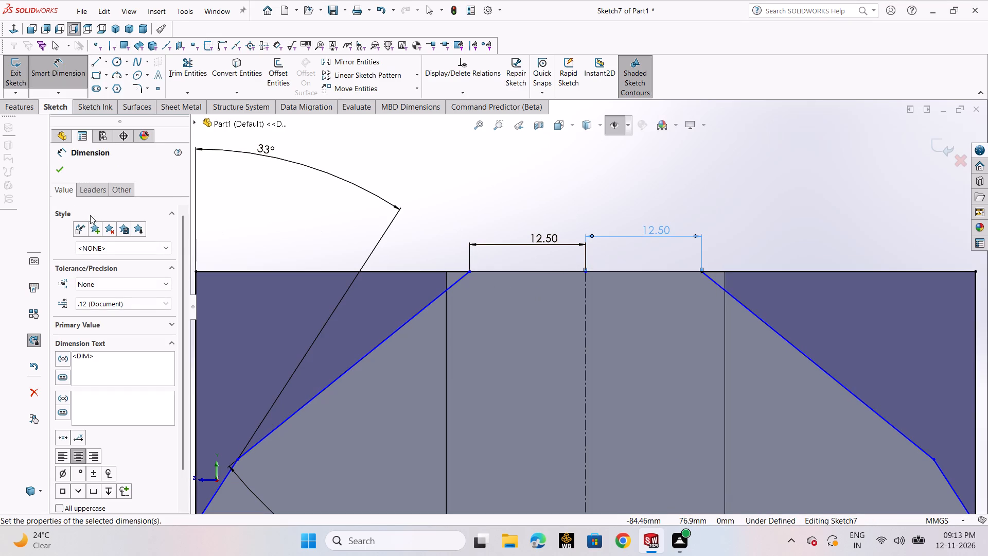
click(66, 170)
Move the symmetric bend points of the two corner profiles upward and toward the centerline, and exit the sketch.
scroll(267, 252, up, 2)
scroll(478, 276, up, 2)
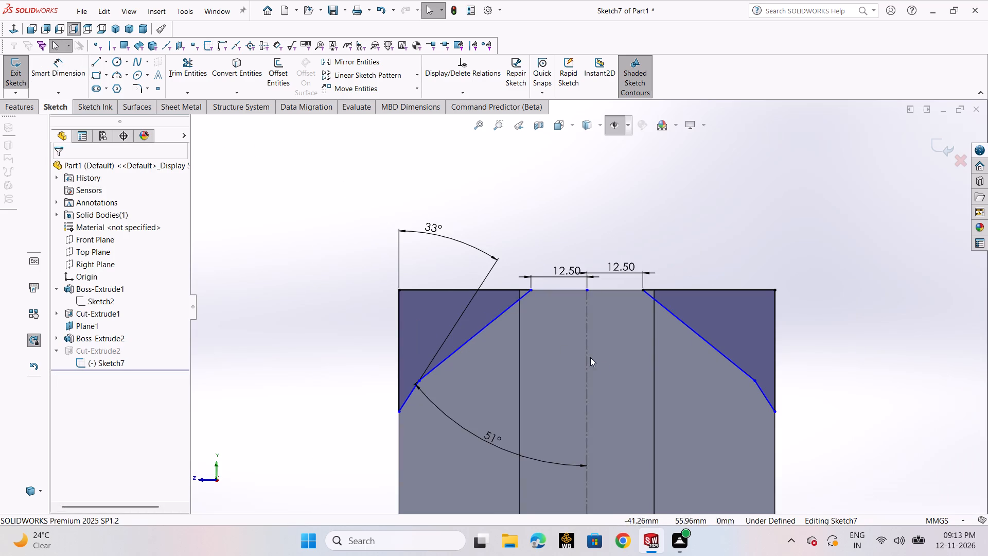
scroll(785, 388, down, 1)
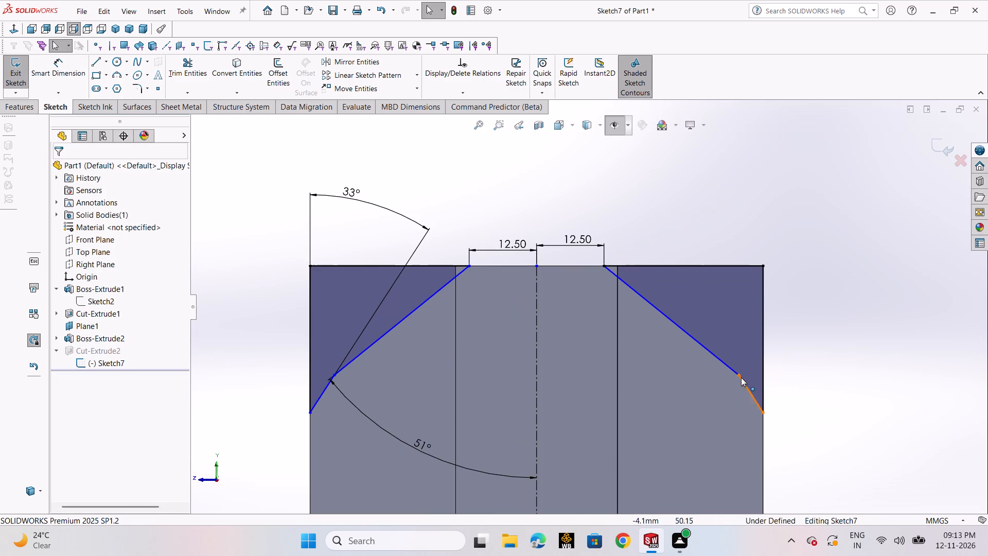
drag(740, 377, 722, 358)
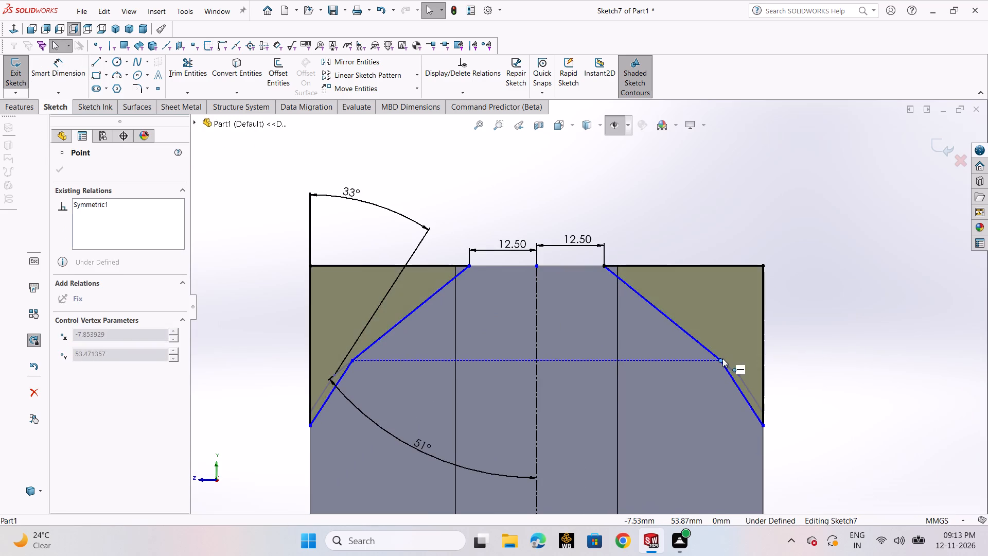
drag(722, 358, 713, 348)
click(852, 383)
scroll(831, 396, up, 3)
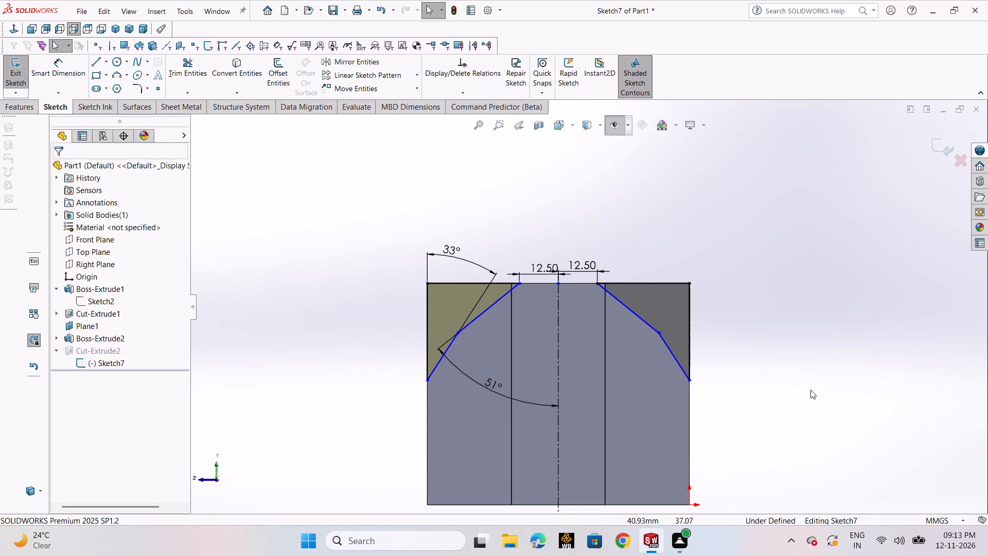
click(942, 149)
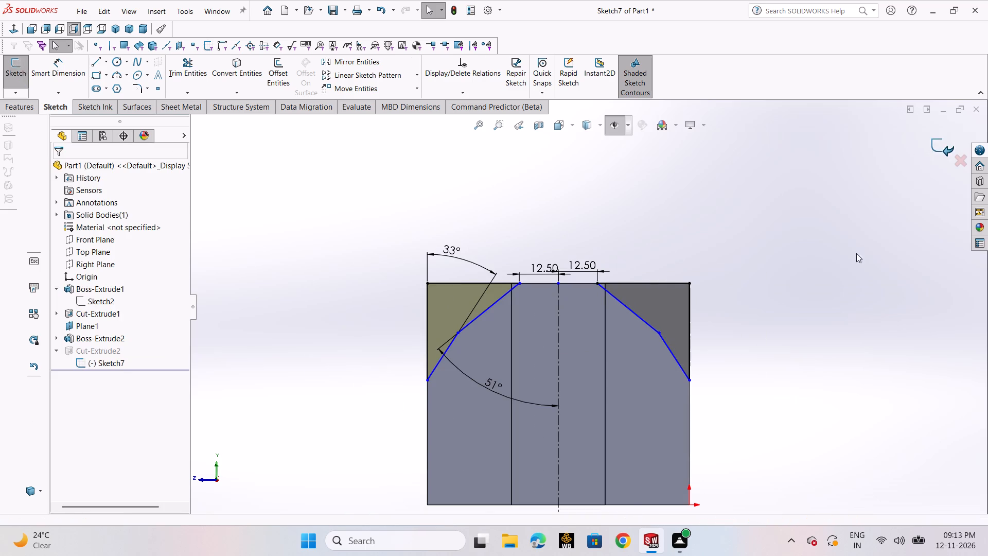
Edit the corner cut extrusion, changing its end condition to Mid Plane with a depth of 85 mm.
scroll(796, 325, up, 2)
middle_drag(792, 335, 908, 391)
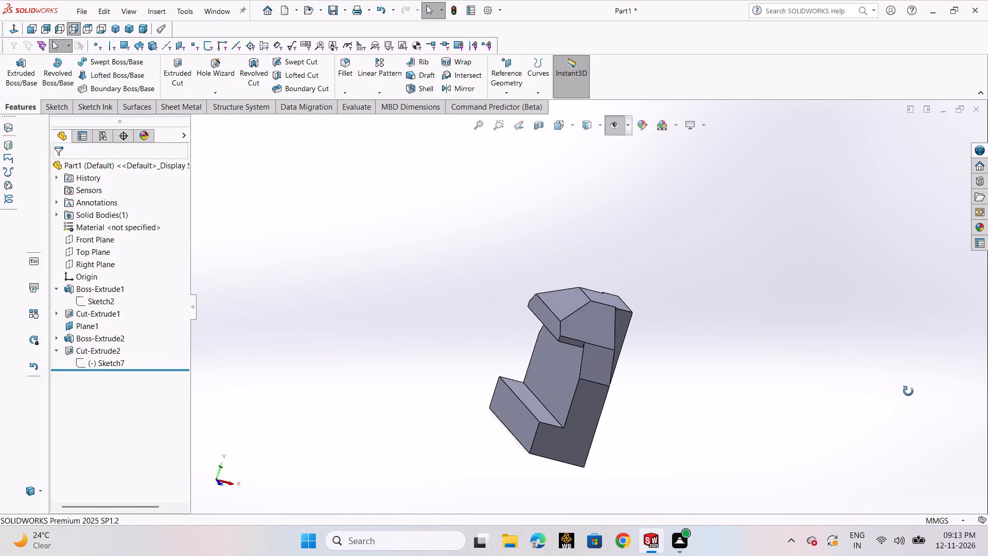
middle_drag(908, 391, 817, 382)
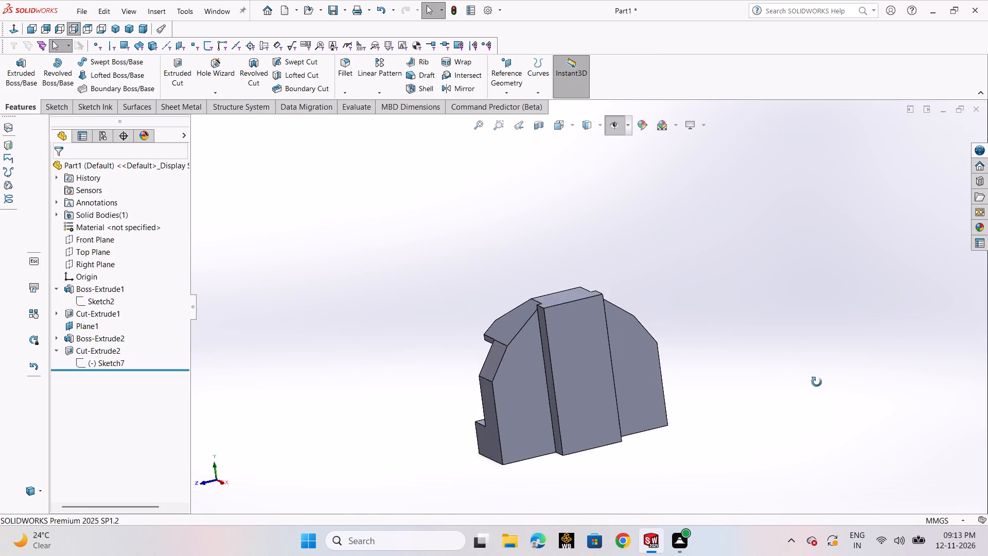
middle_drag(817, 382, 836, 388)
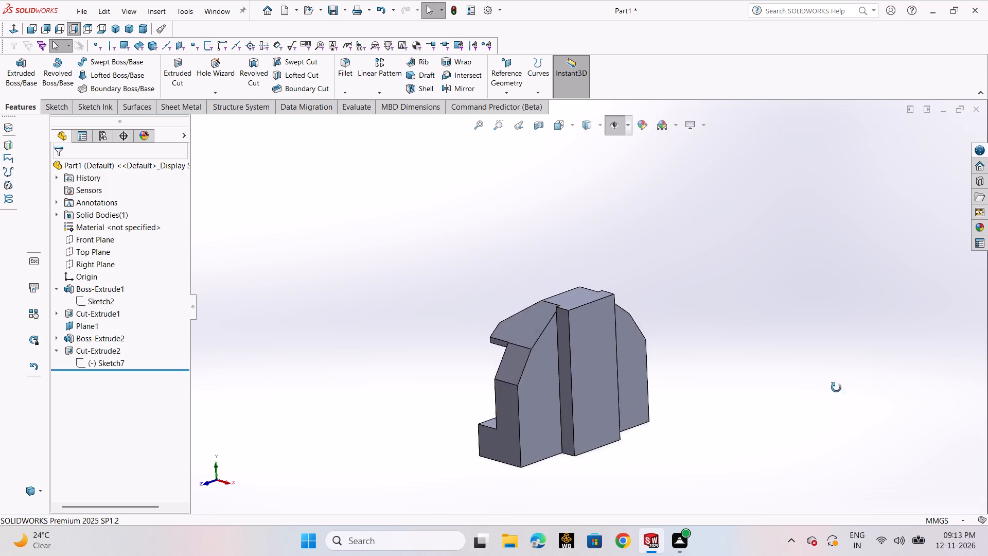
middle_drag(836, 388, 863, 380)
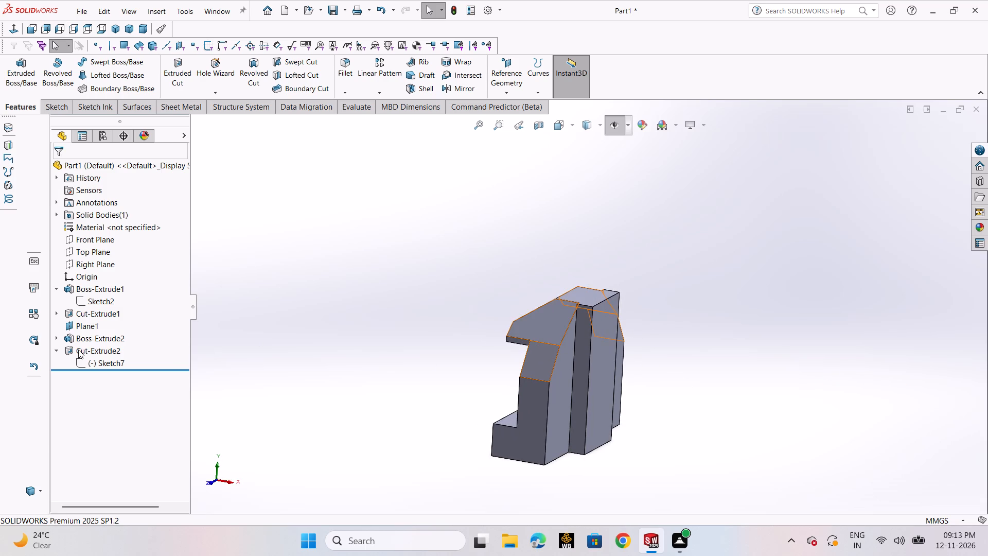
click(86, 349)
click(101, 307)
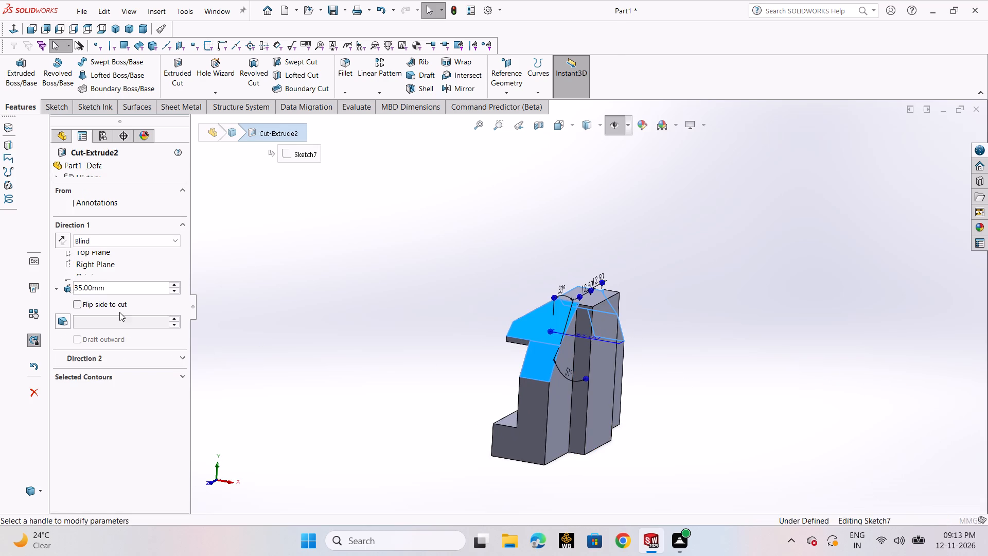
middle_drag(730, 392, 750, 391)
click(82, 244)
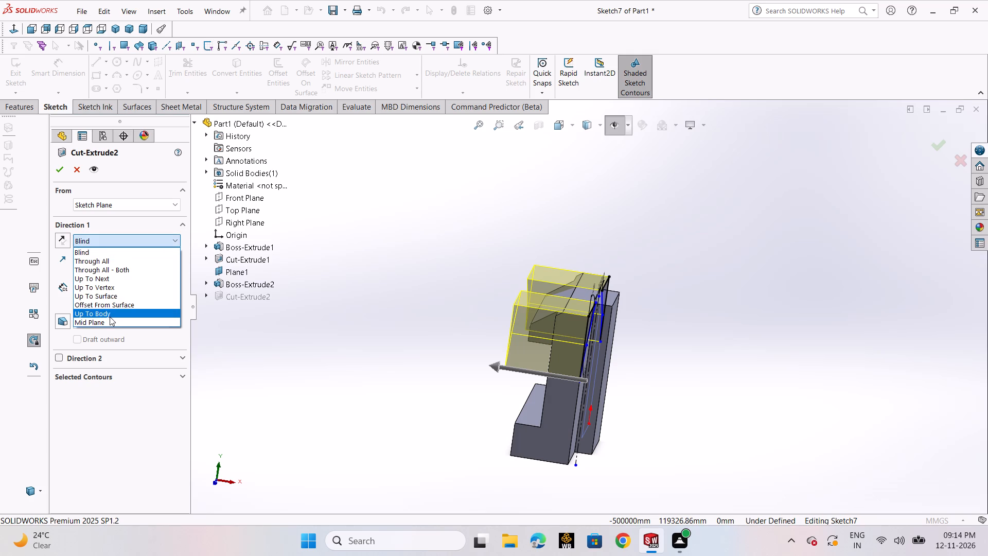
click(111, 320)
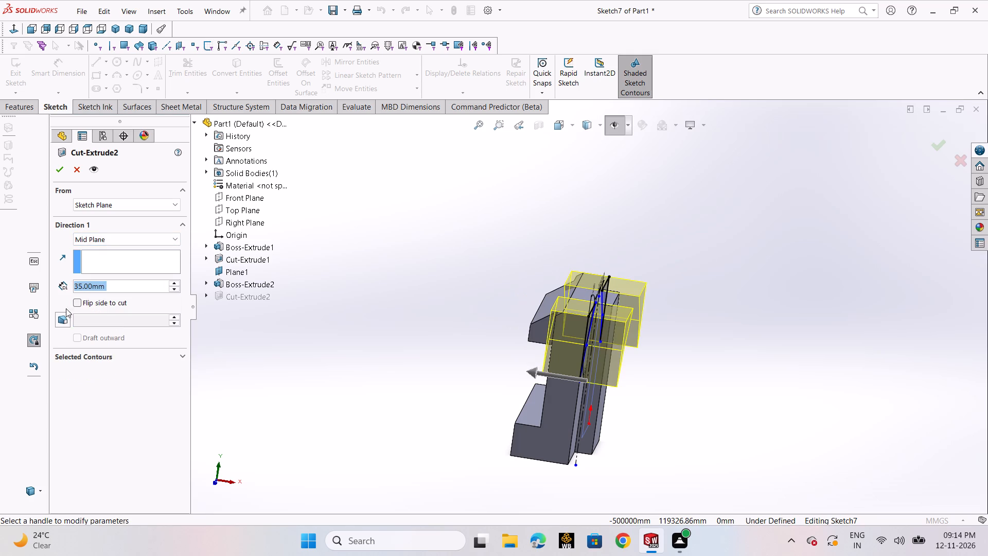
triple_click(173, 284)
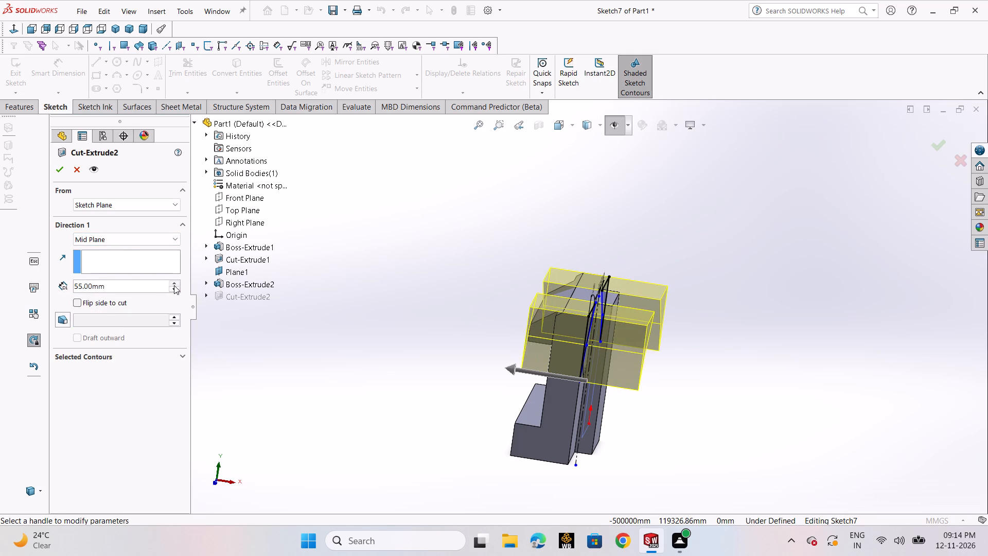
double_click(174, 285)
click(63, 174)
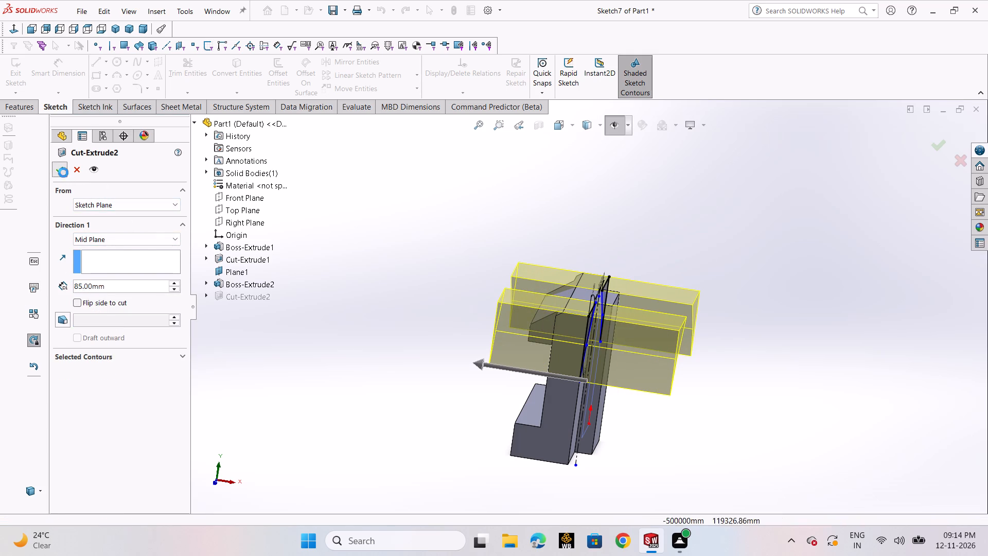
click(328, 283)
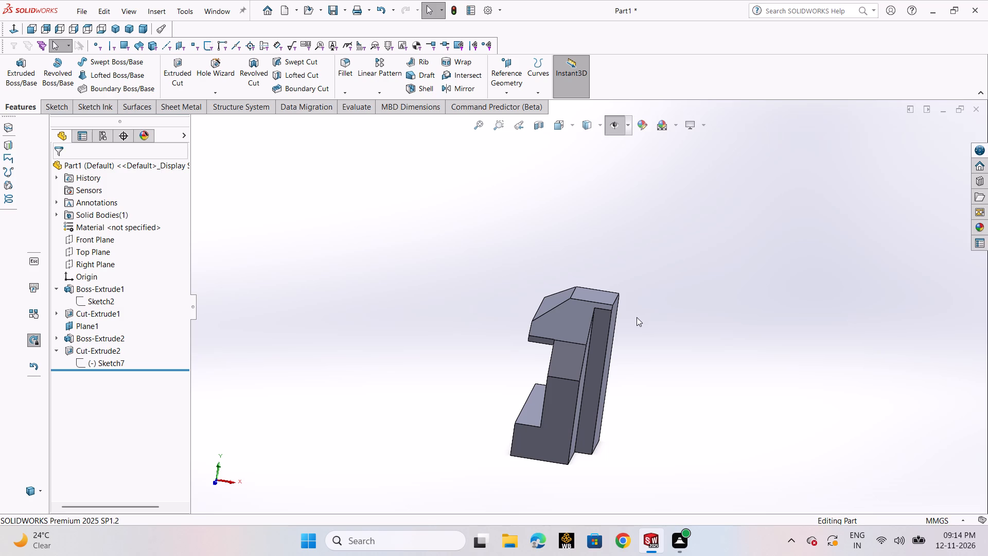
Start a sketch on the large vertical face between the block's upper overhang and lower ledge.
key(ctrl+7)
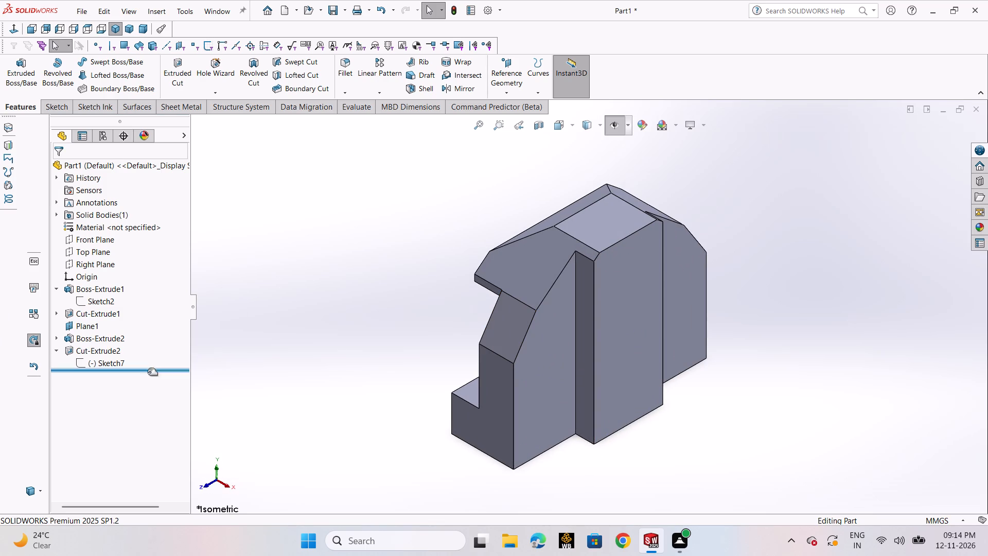
middle_drag(297, 374, 481, 416)
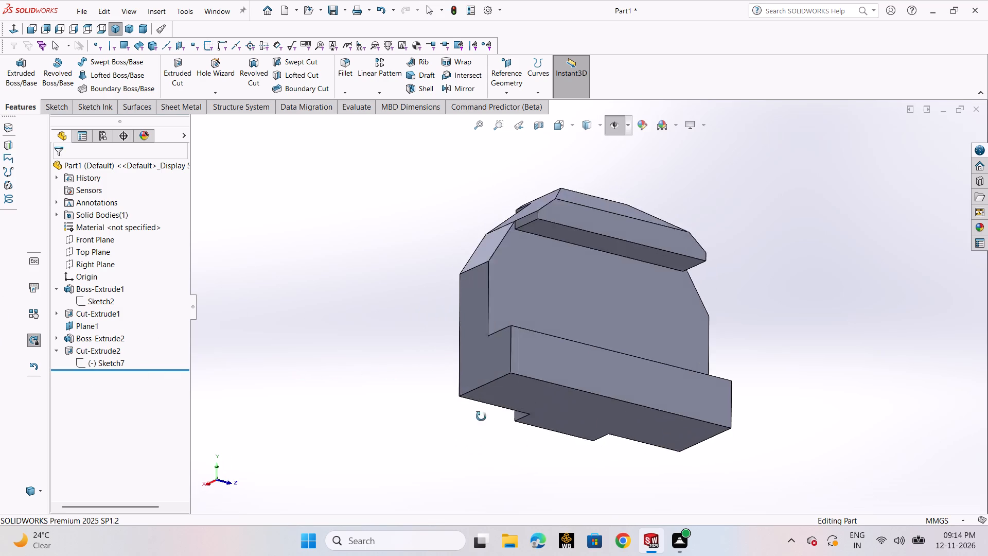
middle_drag(481, 416, 474, 427)
click(603, 322)
click(652, 292)
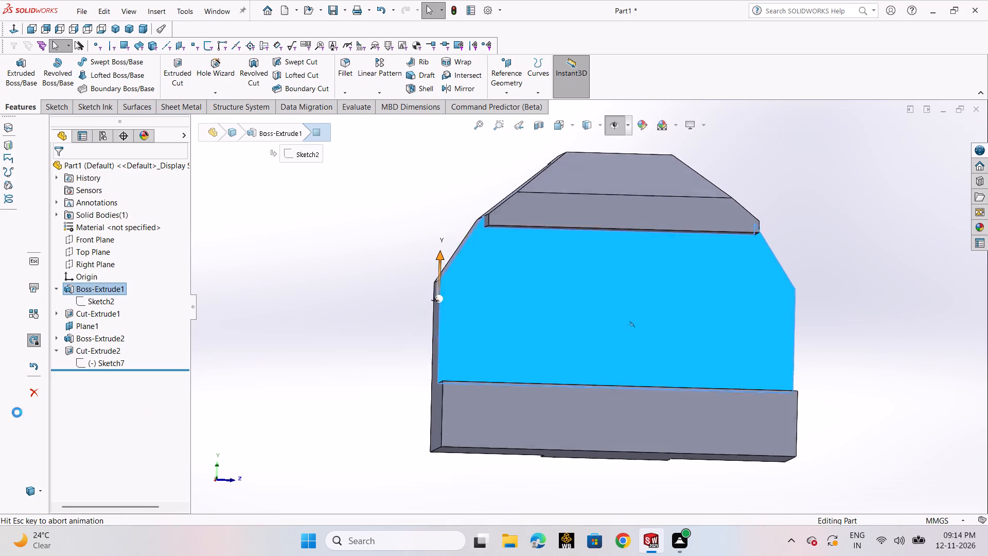
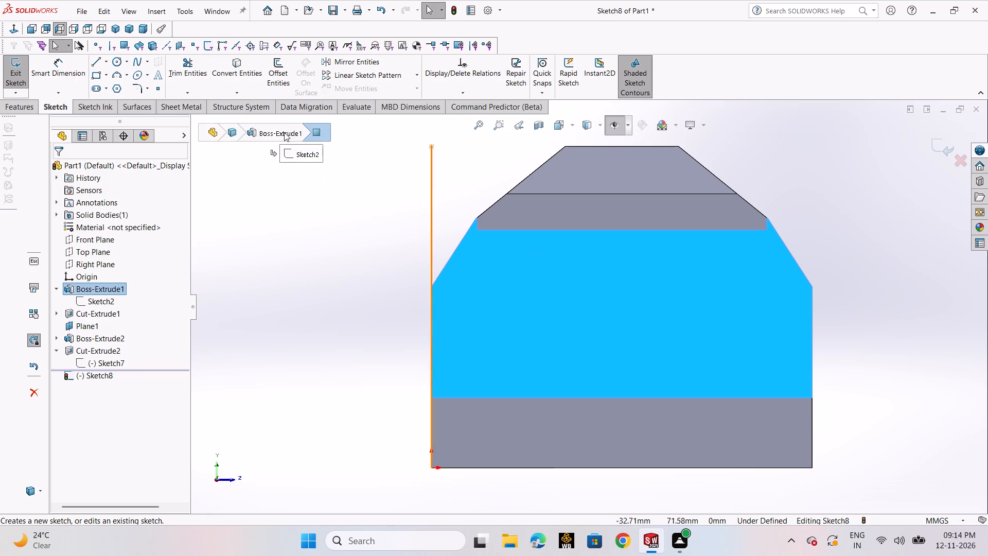
Sketch a vertical straight slot near the middle of the face, about 22 mm between arc centers with about 5.8 mm end radius.
click(106, 90)
click(104, 102)
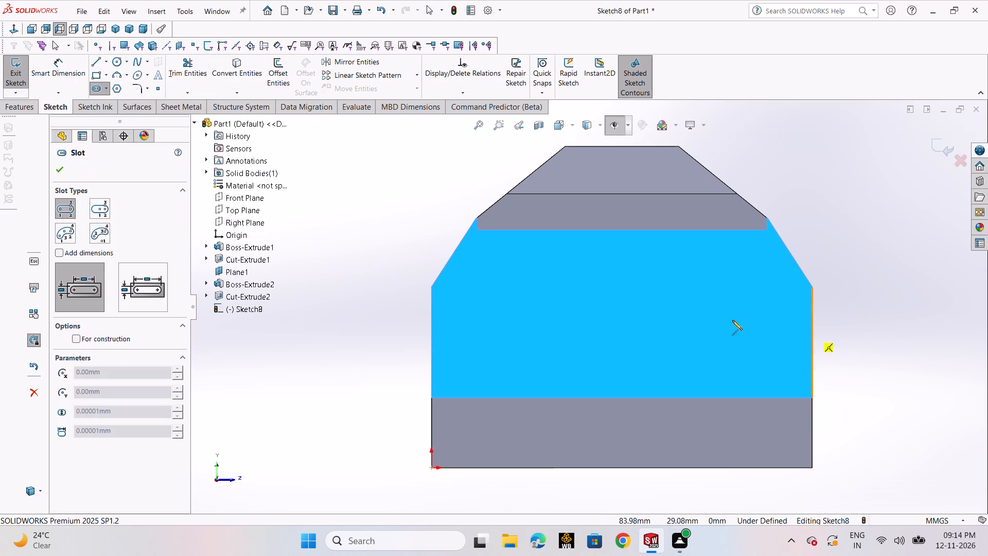
click(626, 268)
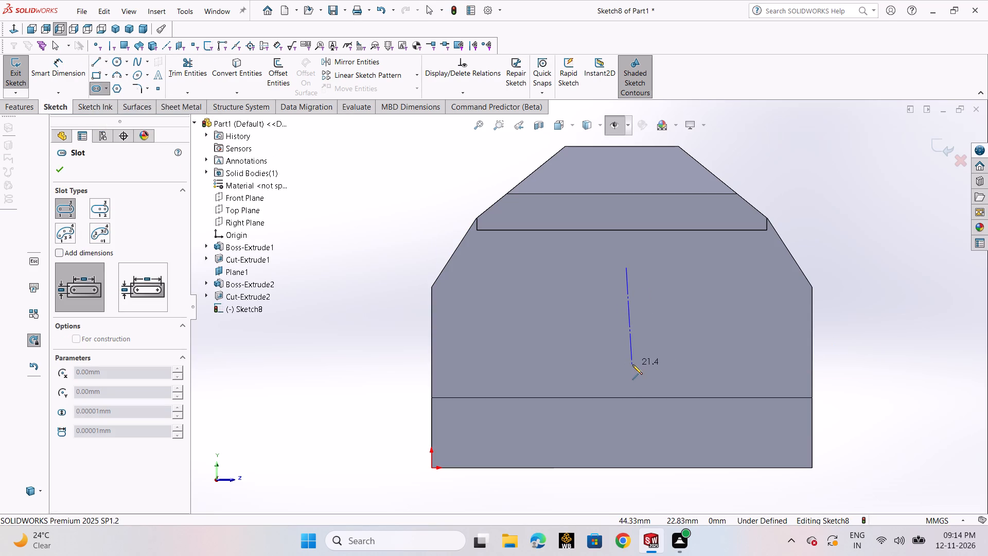
click(627, 368)
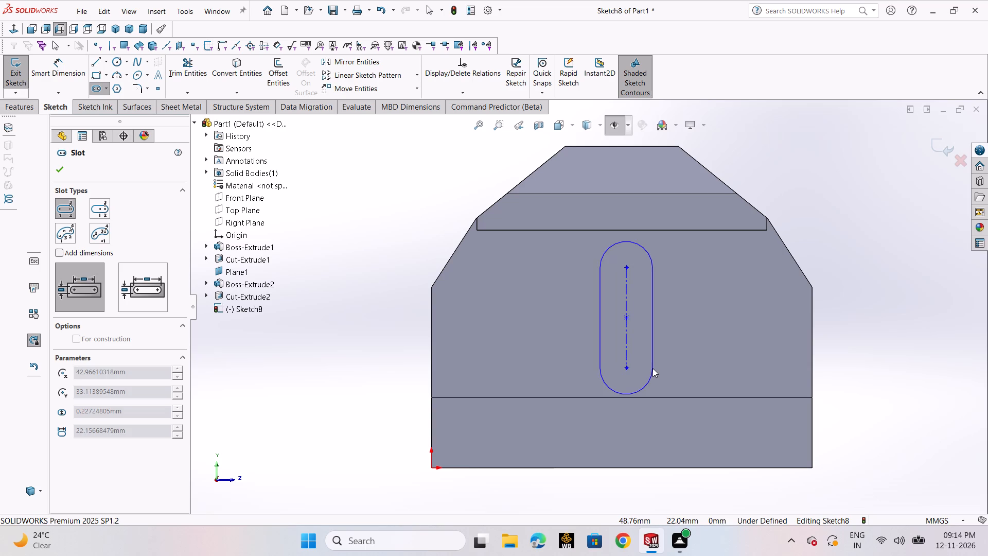
click(652, 369)
Dimension the slot's lower end arc and set its radius to 8 mm.
click(76, 75)
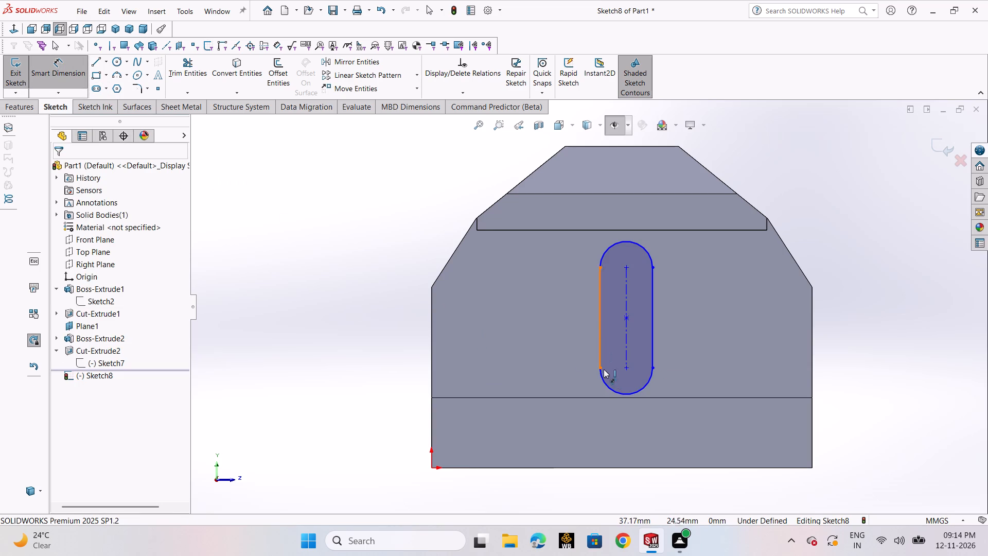
click(611, 390)
click(569, 424)
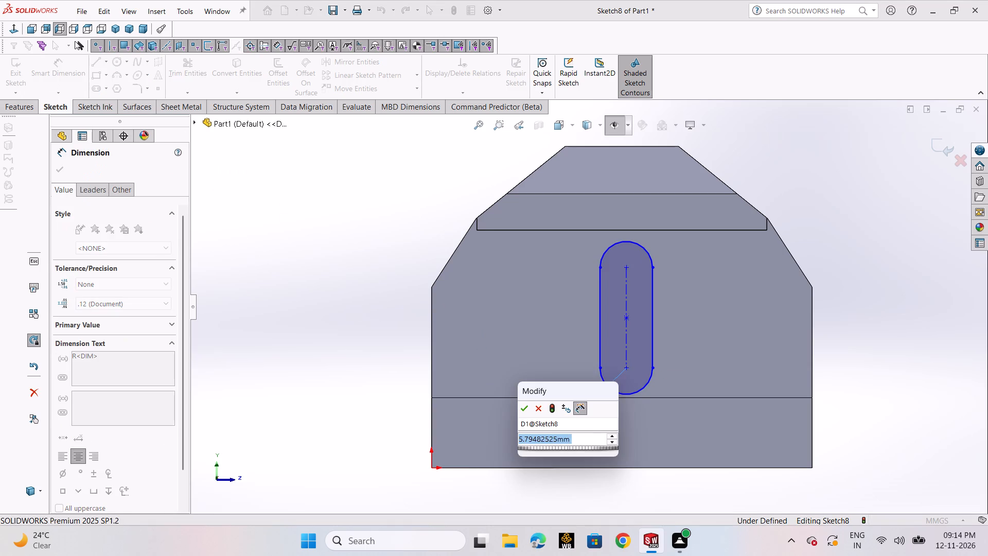
key(8)
key(Return)
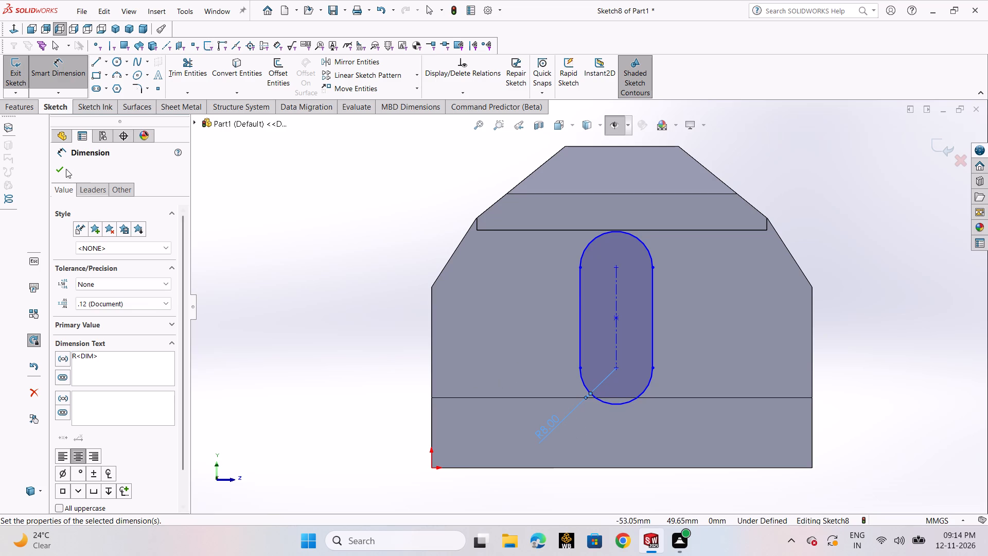
click(63, 162)
Start a dimension between the two straight vertical sides of the slot.
click(75, 76)
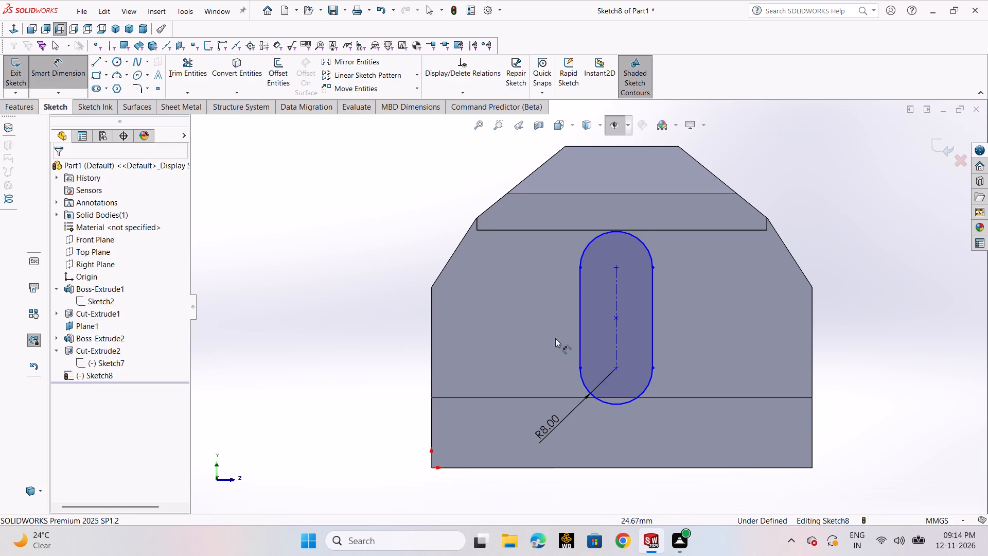
click(579, 327)
click(652, 315)
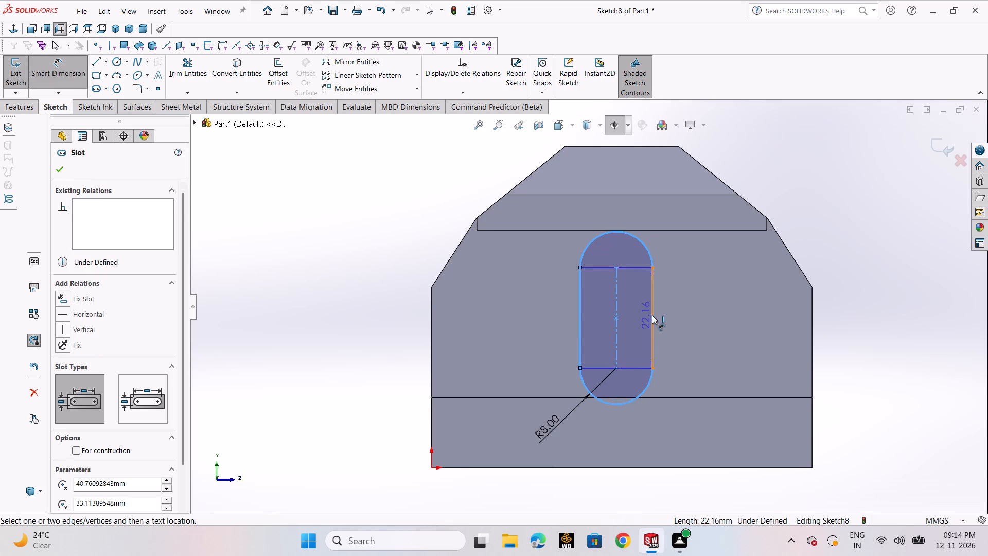
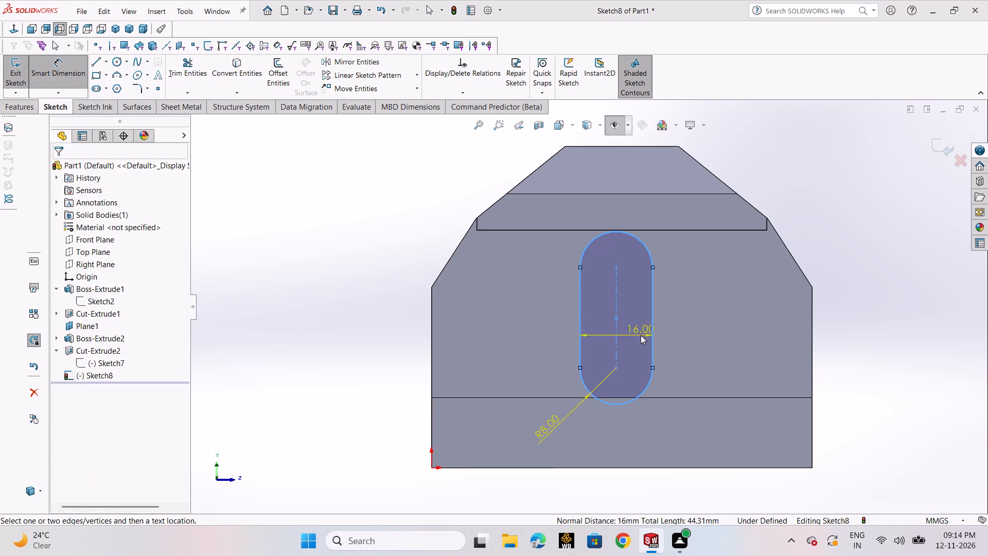
Discard the pending dimension across the slot's straight sides and set the slot's end arc radius to 4 mm.
click(559, 283)
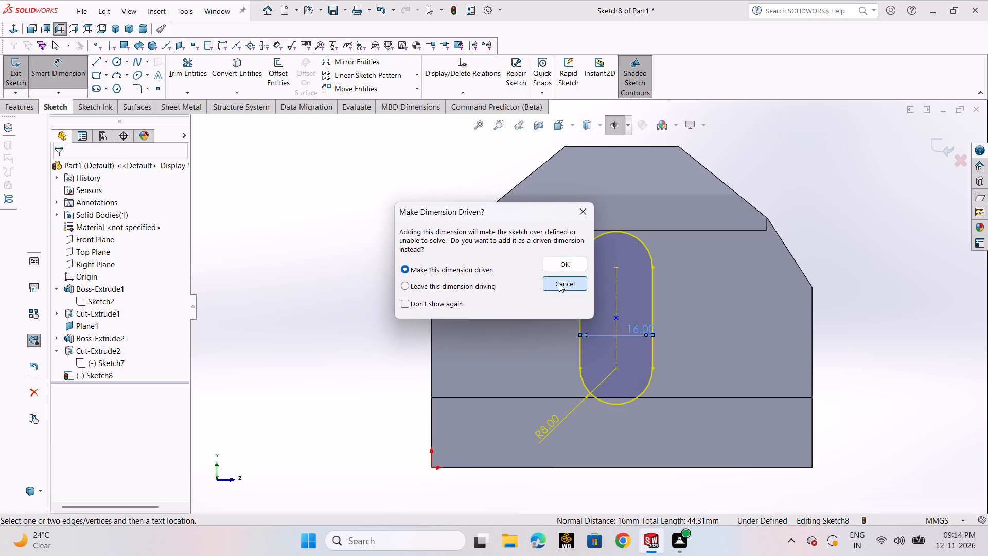
double_click(549, 422)
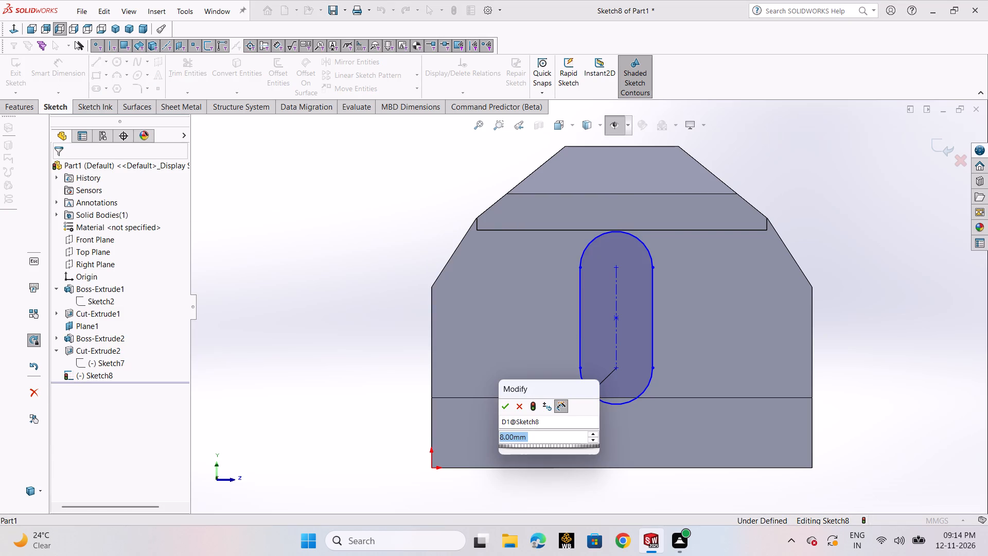
key(4)
key(Return)
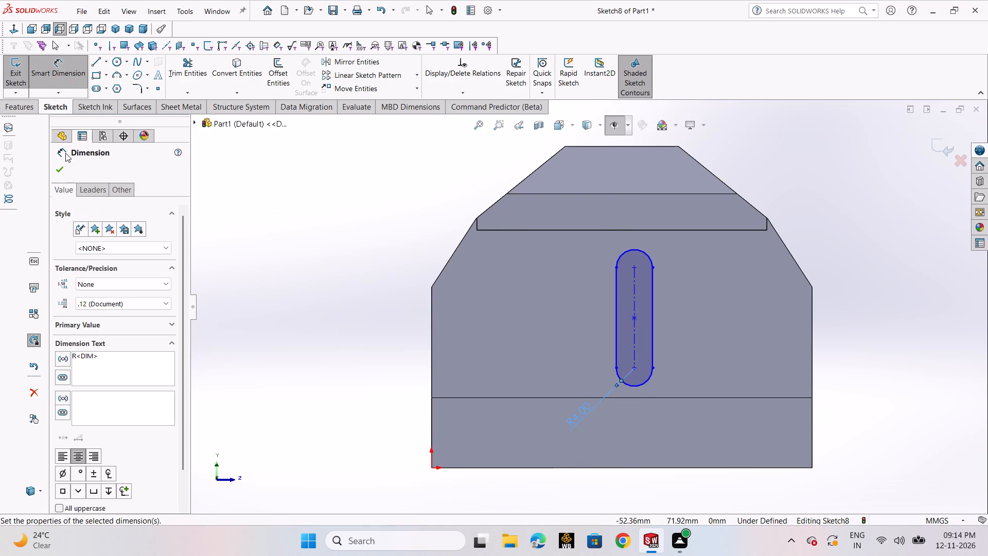
click(60, 177)
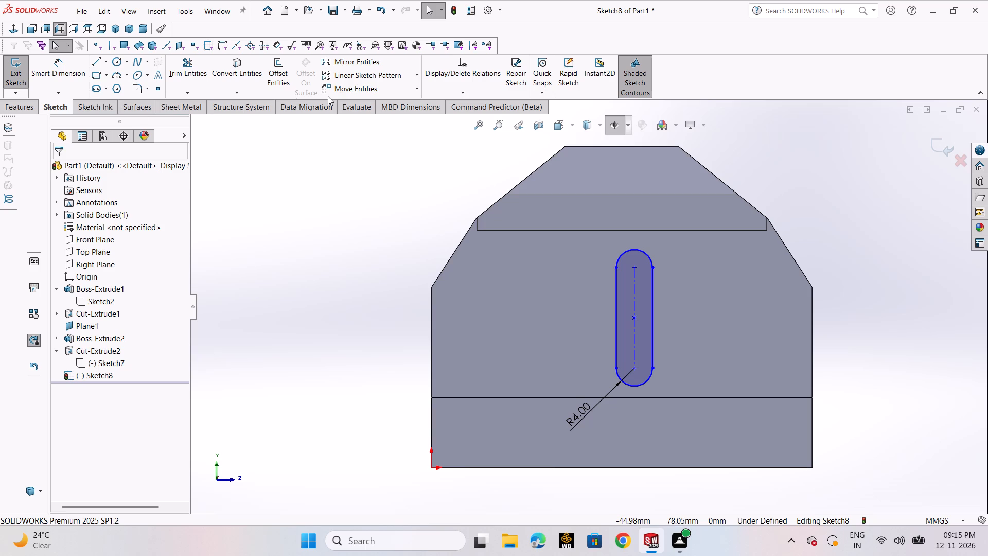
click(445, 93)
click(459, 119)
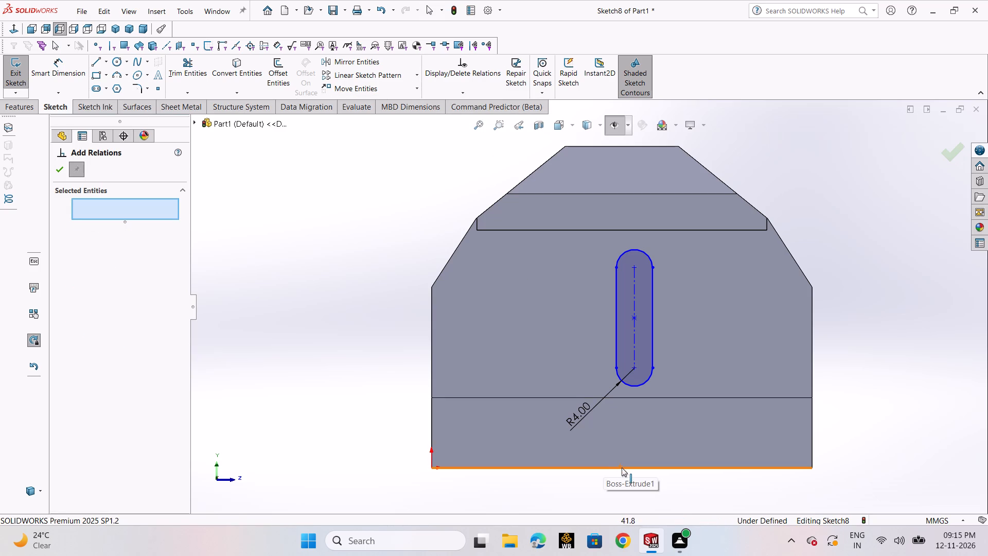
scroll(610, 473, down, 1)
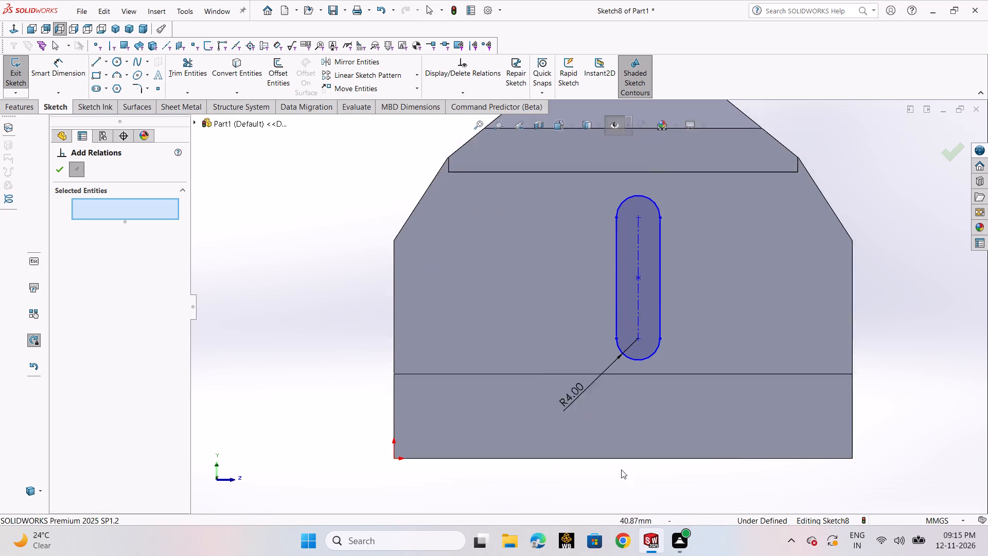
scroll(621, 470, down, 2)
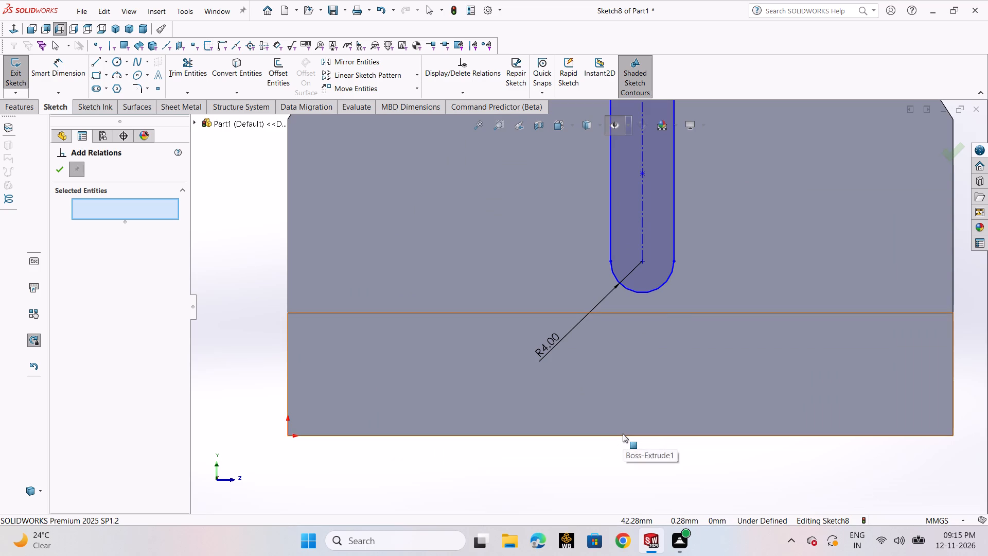
Dimension the block's overall width between the two outer vertical edges of its base.
click(48, 79)
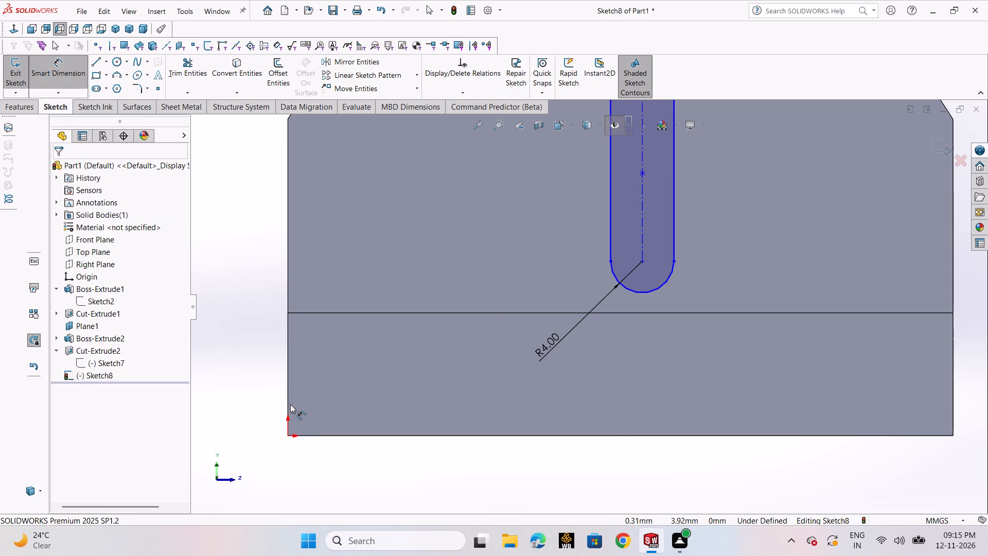
click(289, 392)
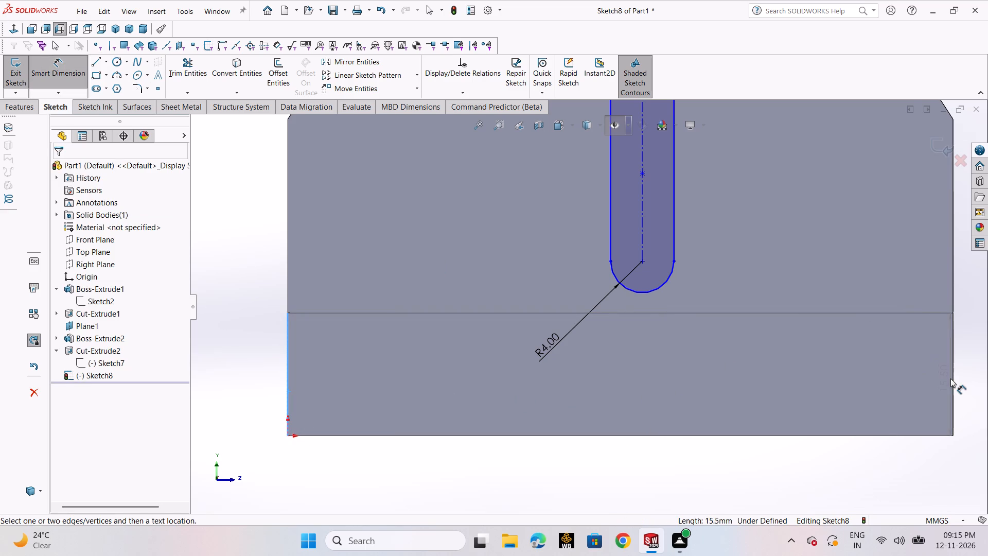
click(952, 378)
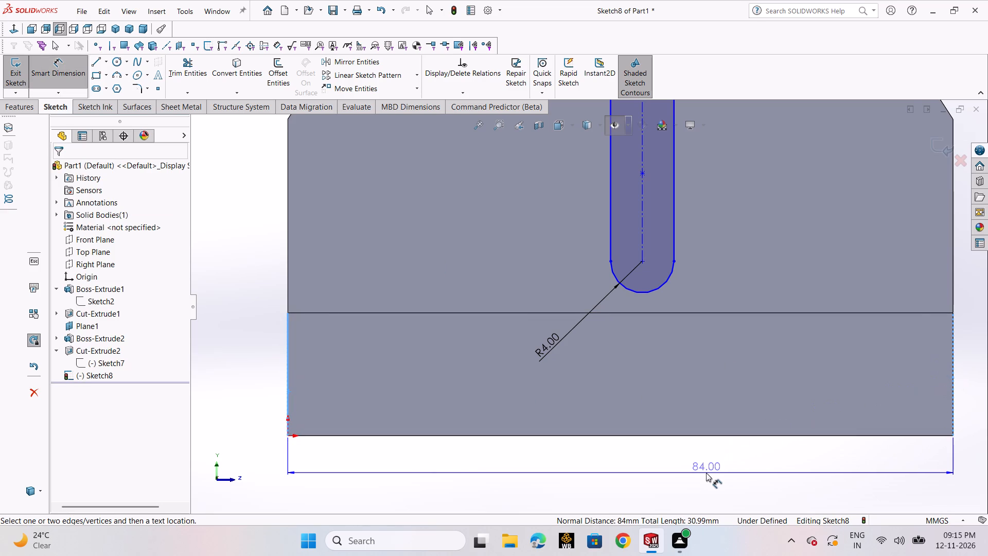
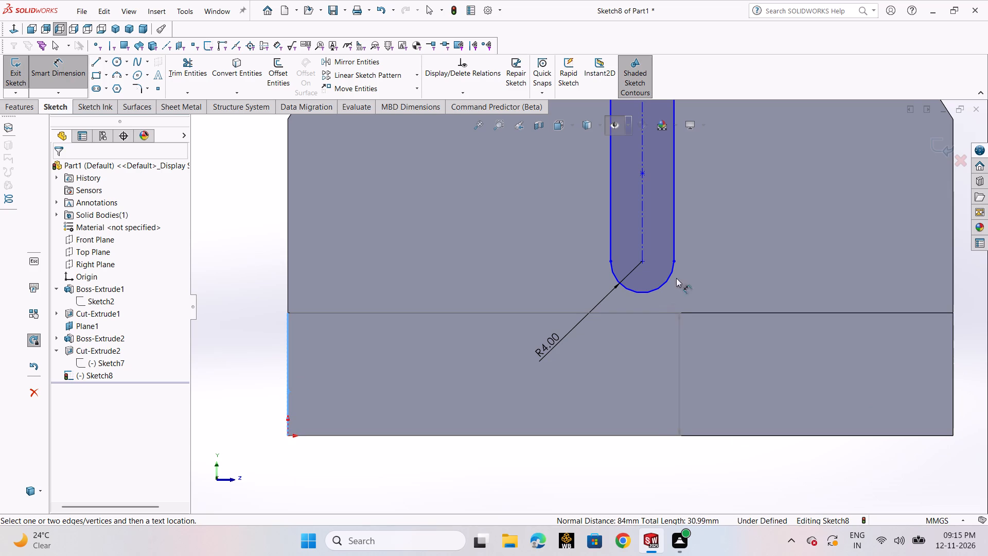
Position the slot's lower arc centre 42 mm horizontally from the block's outer vertical edge at the origin.
click(640, 260)
click(576, 481)
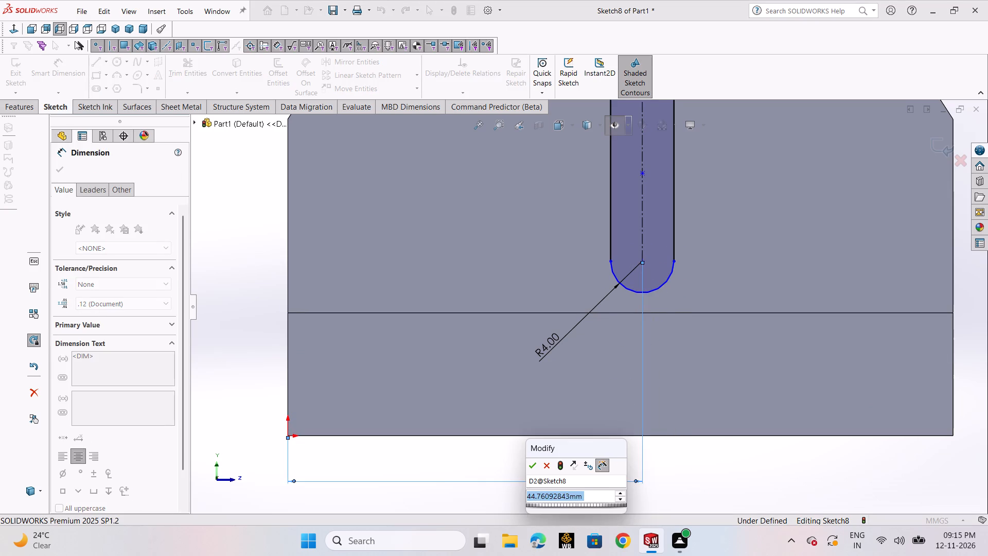
text(42)
key(Return)
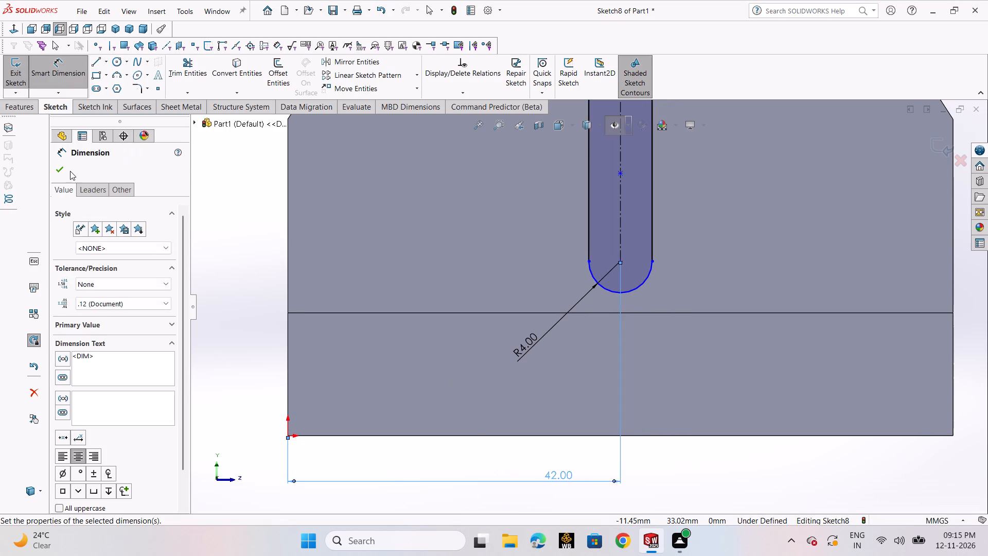
click(62, 169)
Dimension the slot's centre-to-centre length between its upper and lower arc centres as 21 mm.
click(71, 79)
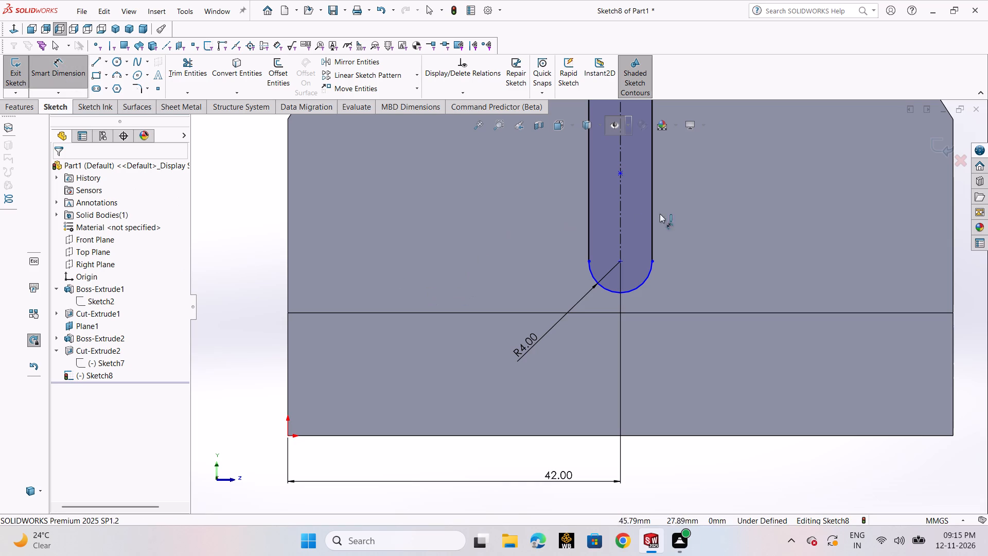
scroll(662, 261, up, 3)
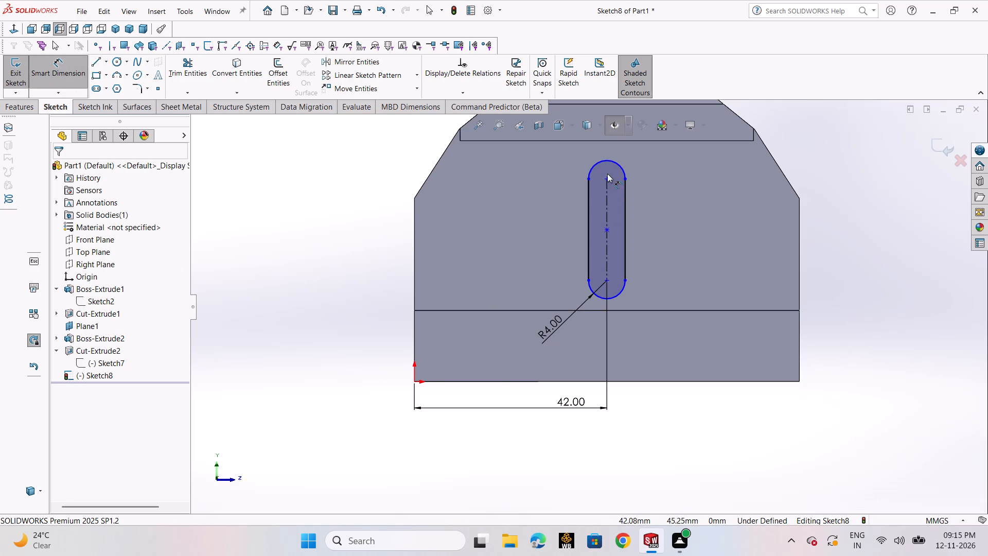
click(608, 178)
click(605, 281)
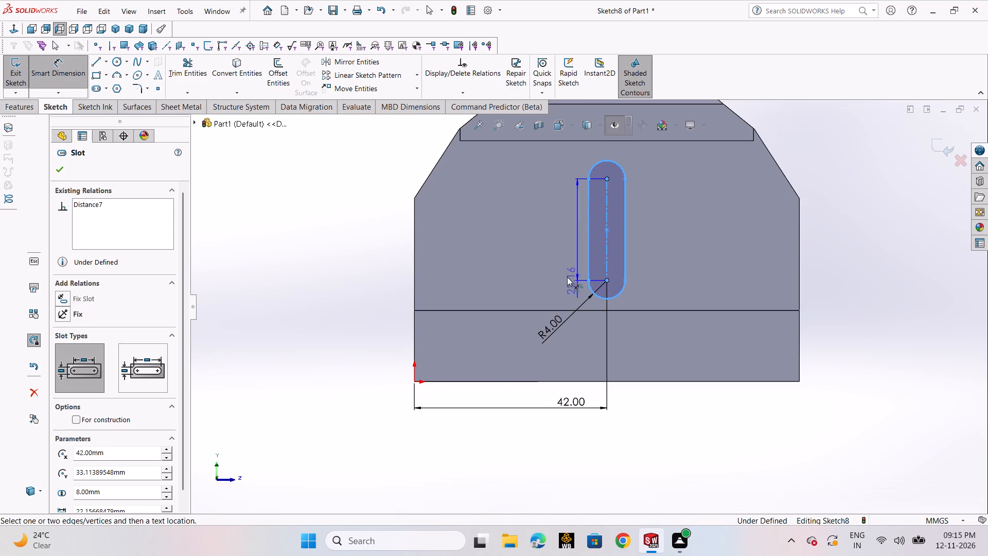
click(387, 243)
text(21)
key(Return)
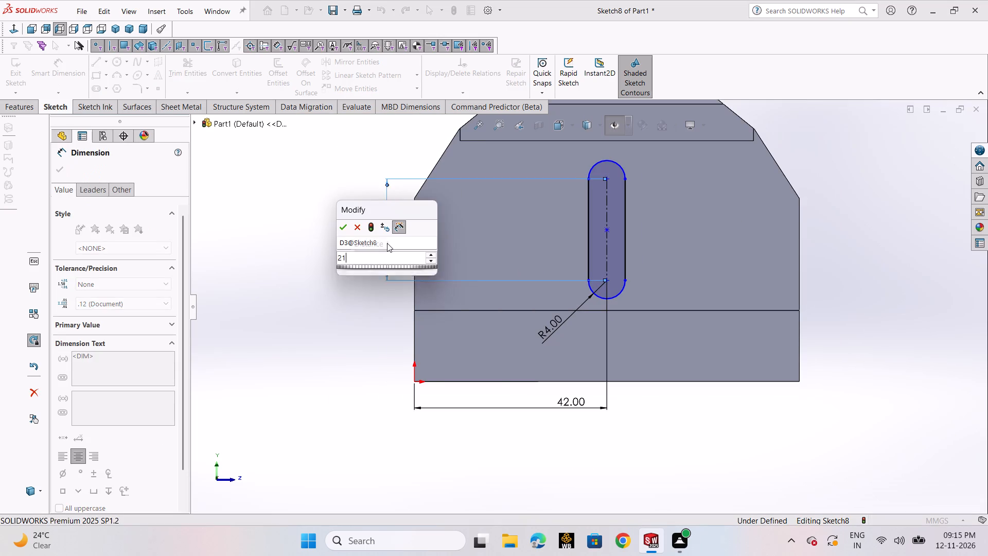
click(61, 170)
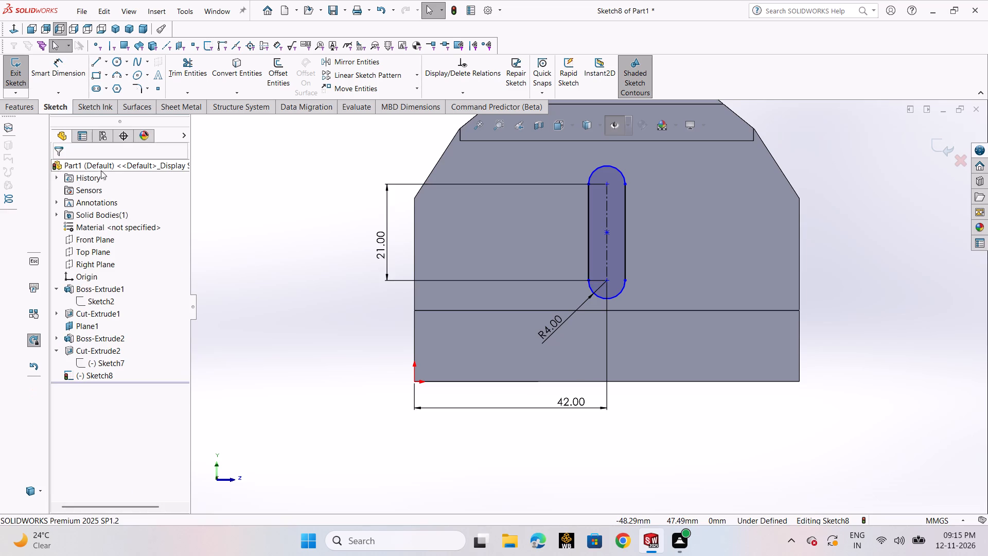
Finish the slot sketch and cut it through the block with a blind Extruded Cut 75 mm deep.
scroll(547, 201, up, 4)
middle_drag(768, 280, 632, 314)
scroll(768, 280, up, 1)
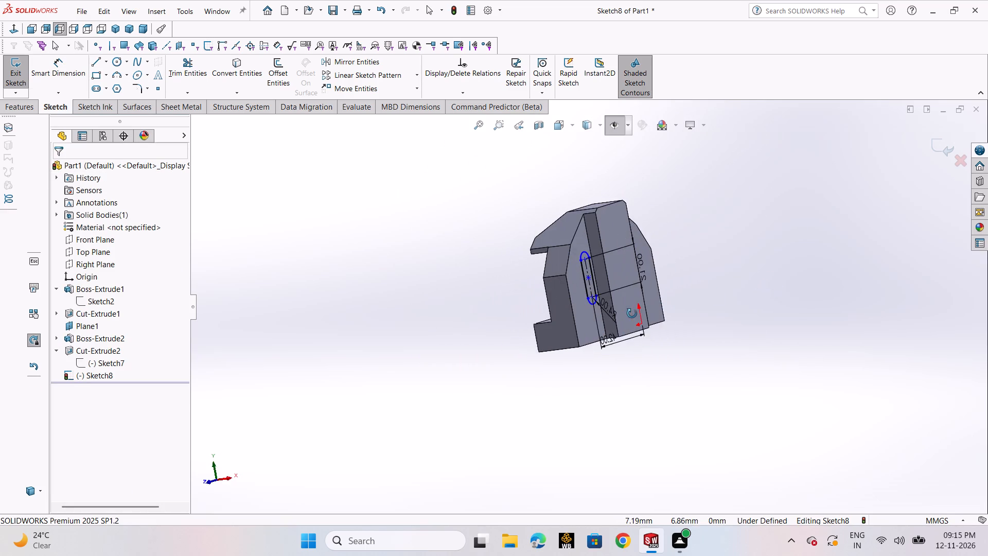
middle_drag(632, 314, 726, 306)
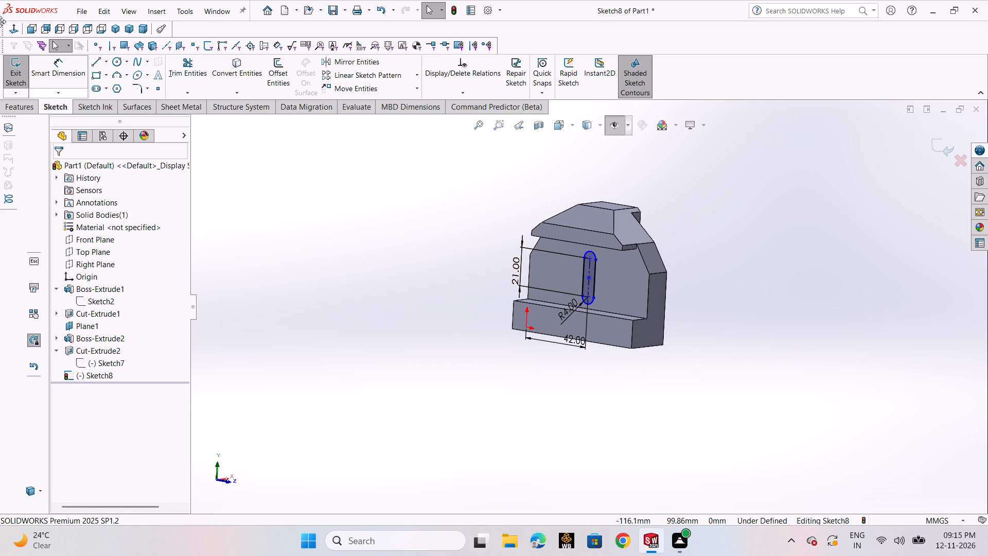
click(19, 80)
click(185, 81)
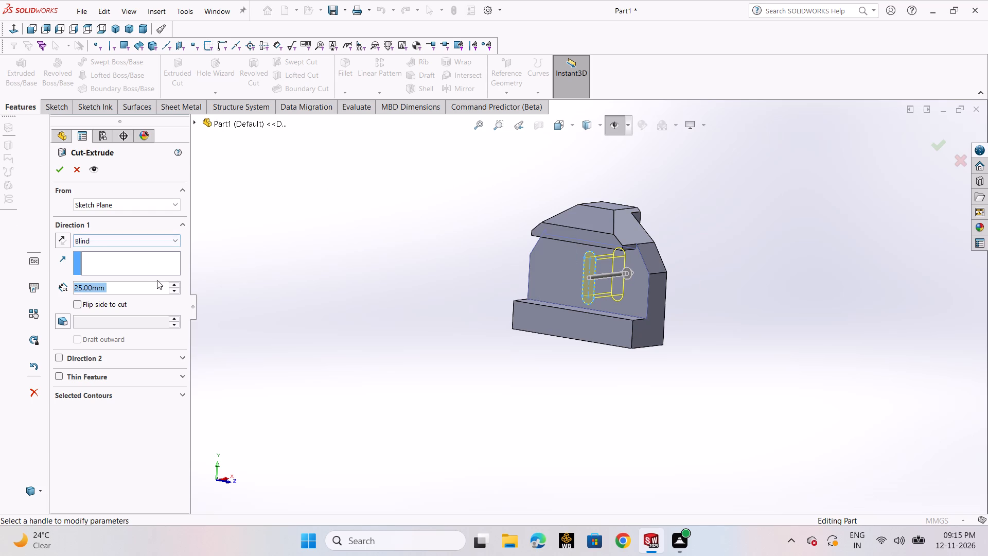
triple_click(171, 285)
double_click(171, 287)
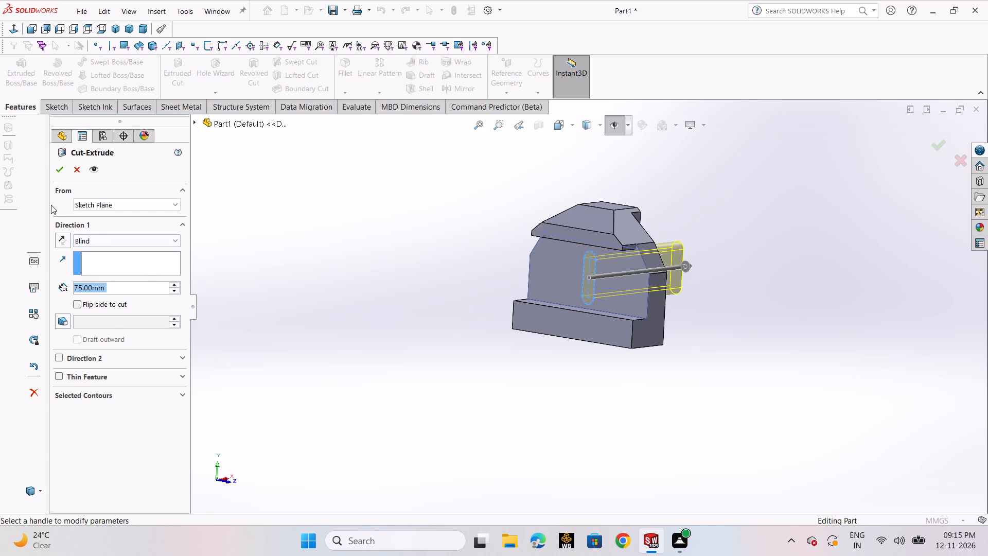
click(59, 165)
click(359, 366)
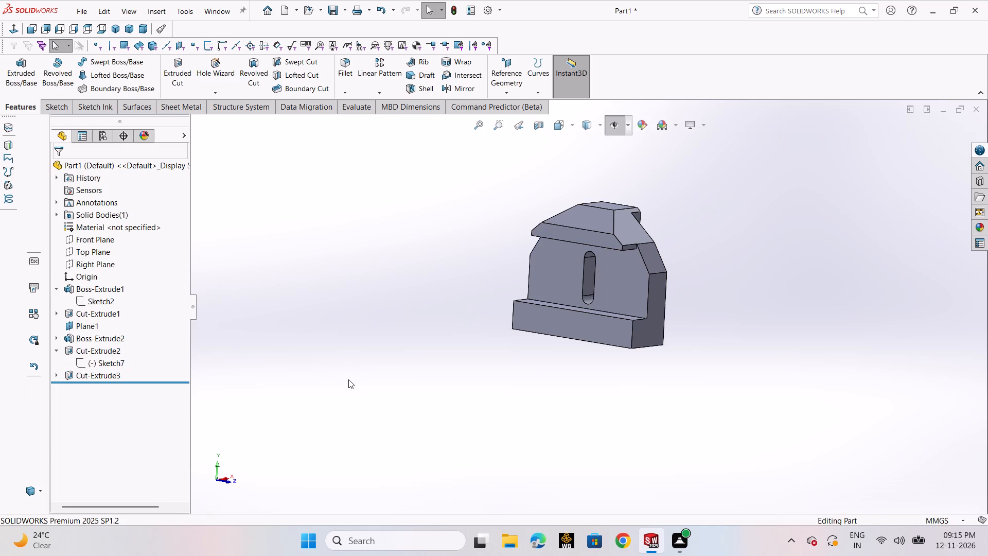
Inspect the model from the isometric, left, right, top and bottom views, and examine the slot and angled cuts from an oblique angle.
key(ctrl+7)
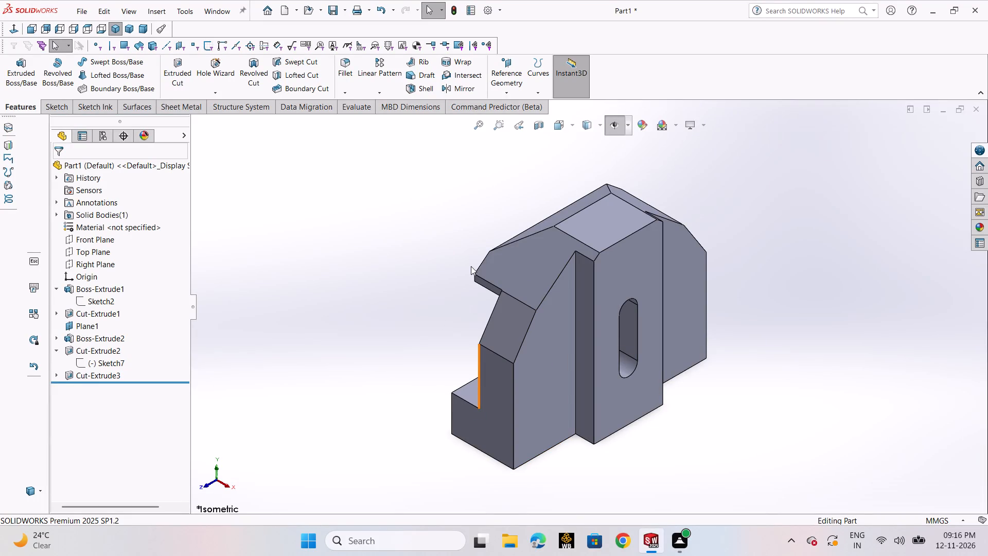
key(ctrl+5)
key(ctrl+6)
key(ctrl+7)
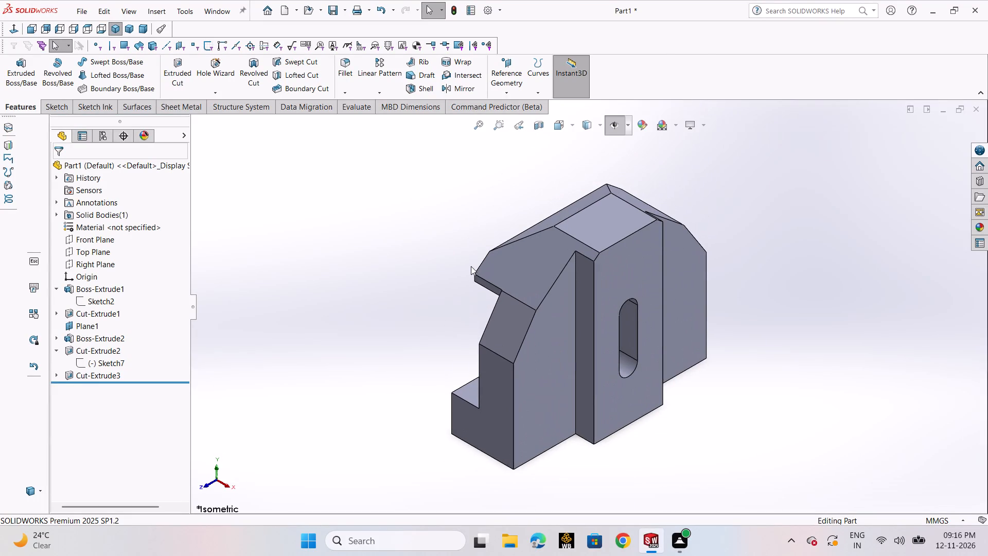
key(ctrl+3)
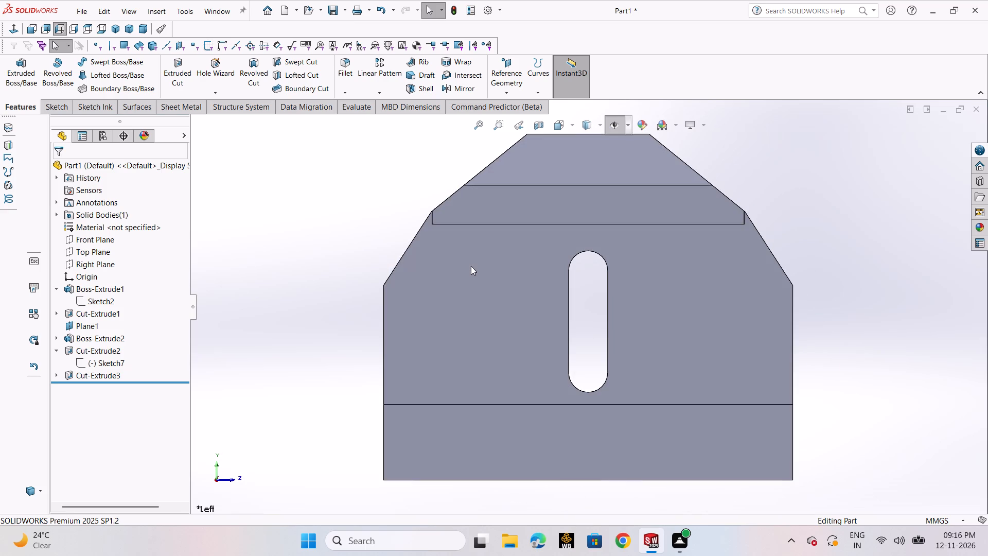
key(ctrl+4)
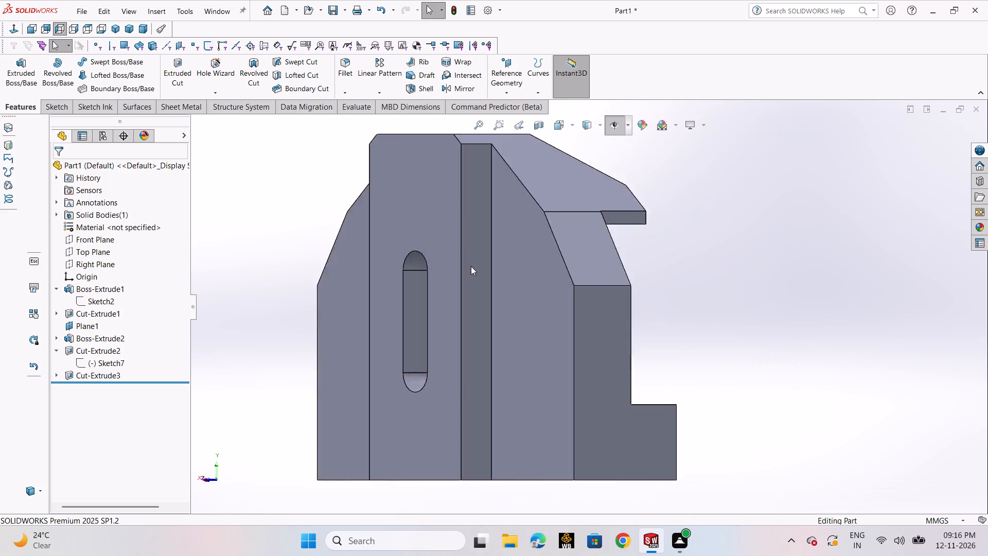
key(ctrl+5)
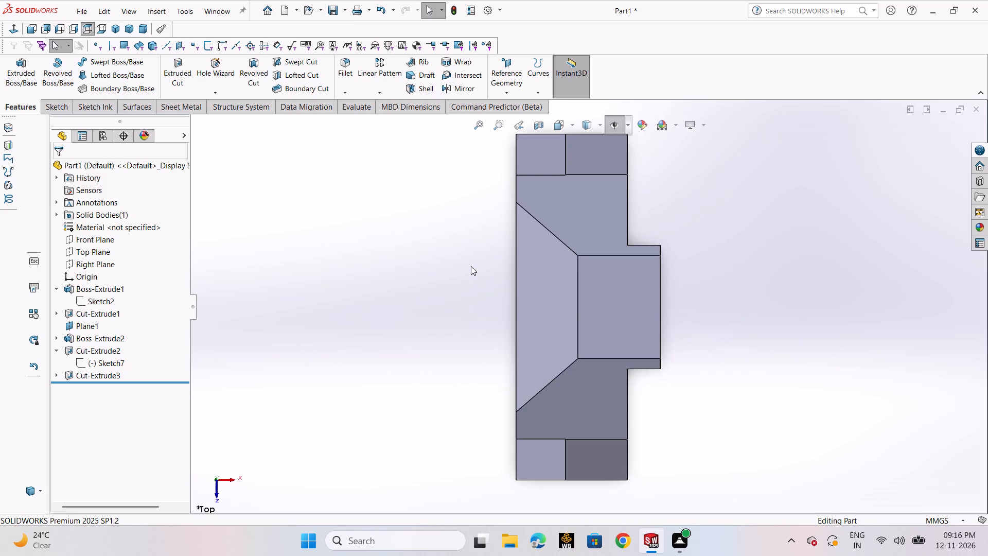
key(ctrl+6)
key(ctrl+3)
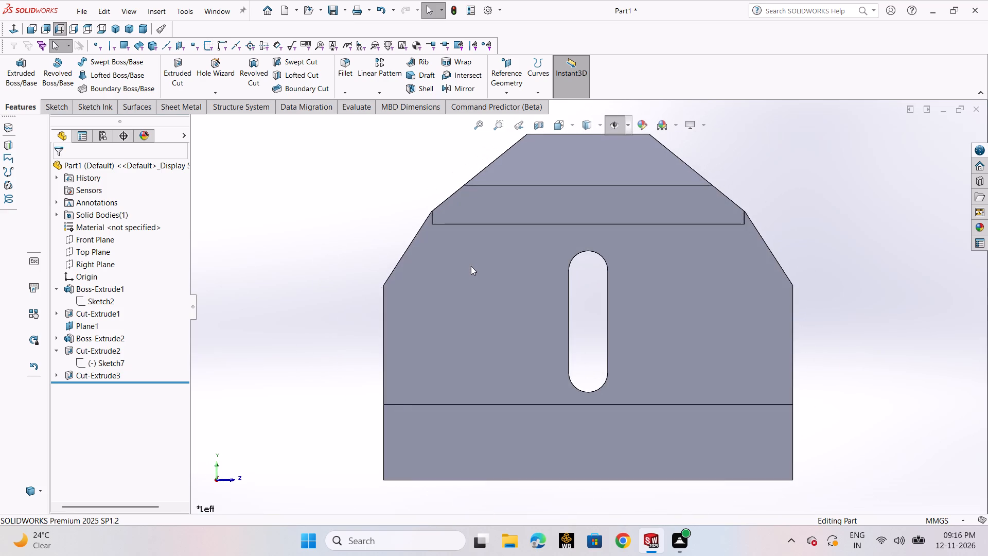
scroll(545, 352, up, 3)
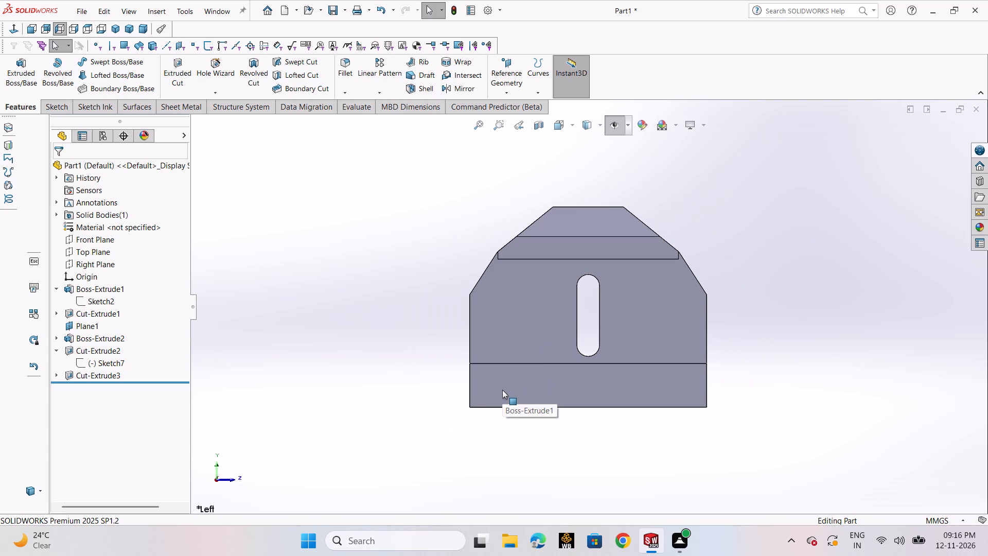
middle_drag(735, 407, 675, 462)
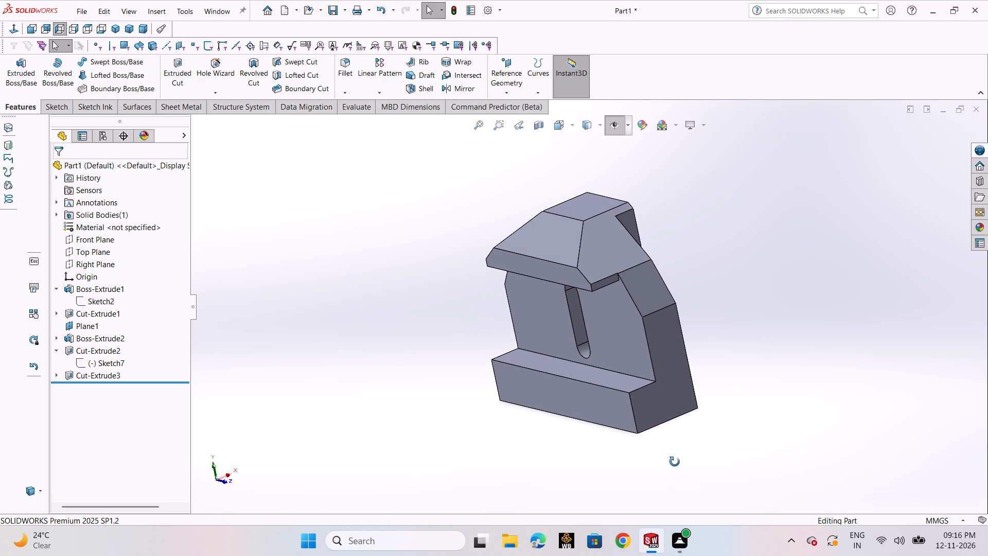
middle_drag(675, 462, 665, 451)
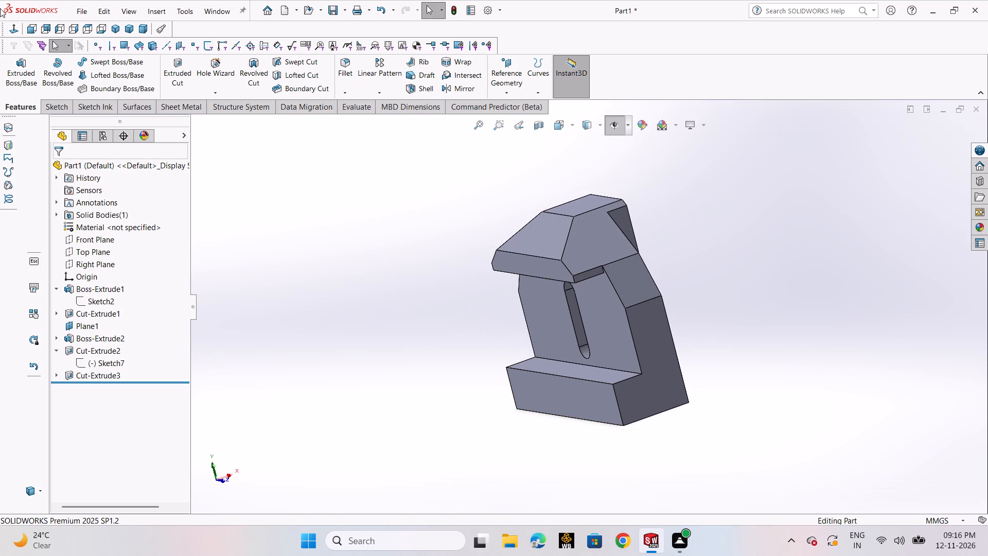
Open the Save As dialog for the part.
click(79, 9)
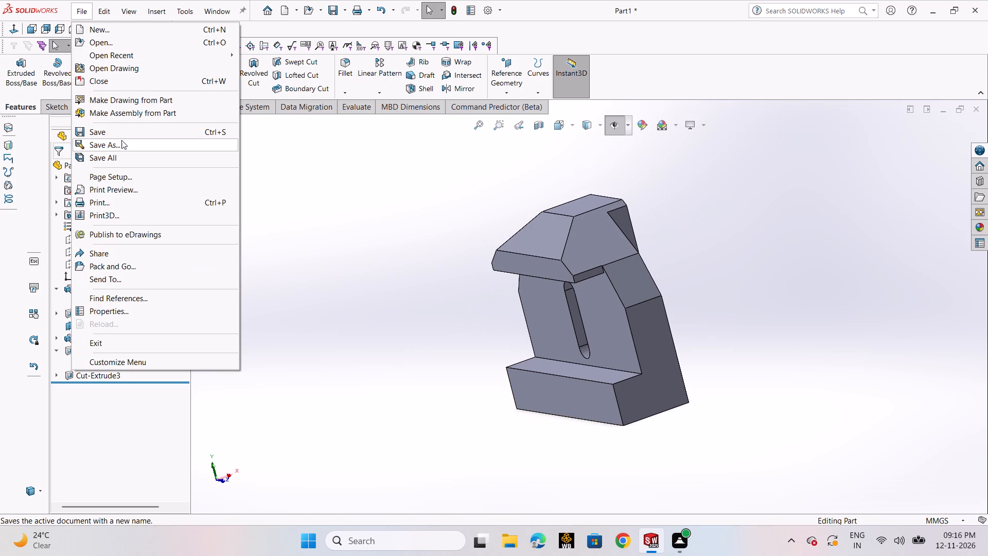
click(121, 142)
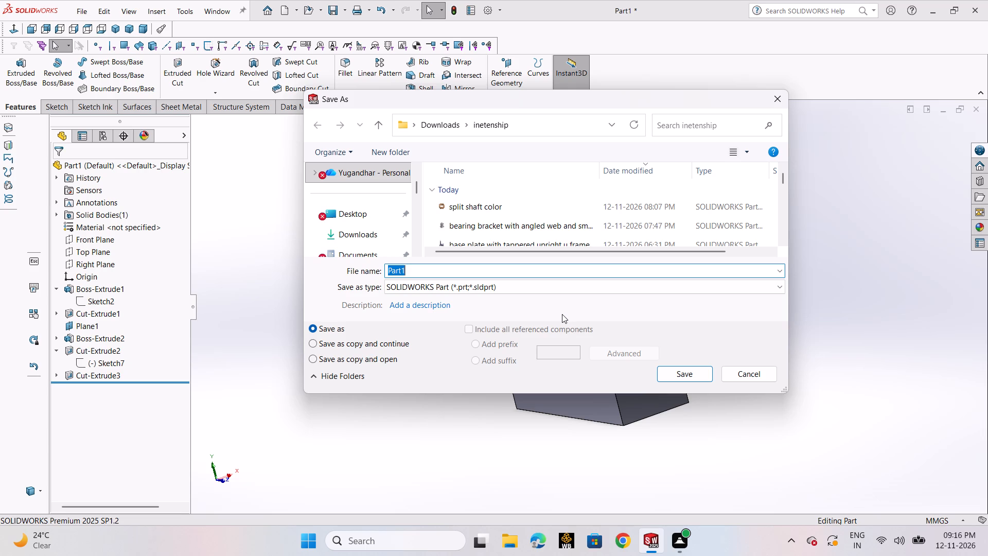
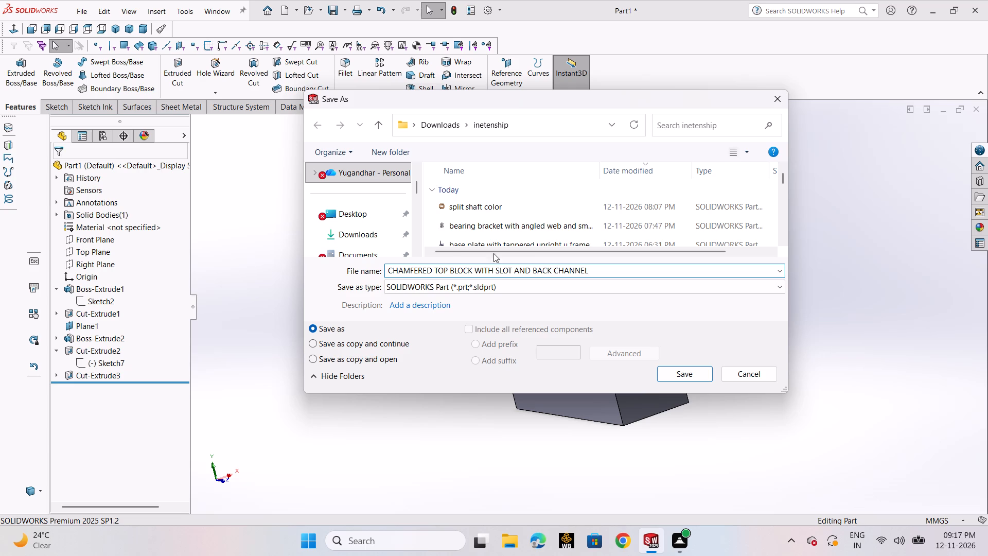
Save the part as CHAMFERED TOP BLOCK WITH SLOT AND BACK CHANNEL in the inetenship folder, as a SOLIDWORKS Part.
click(683, 377)
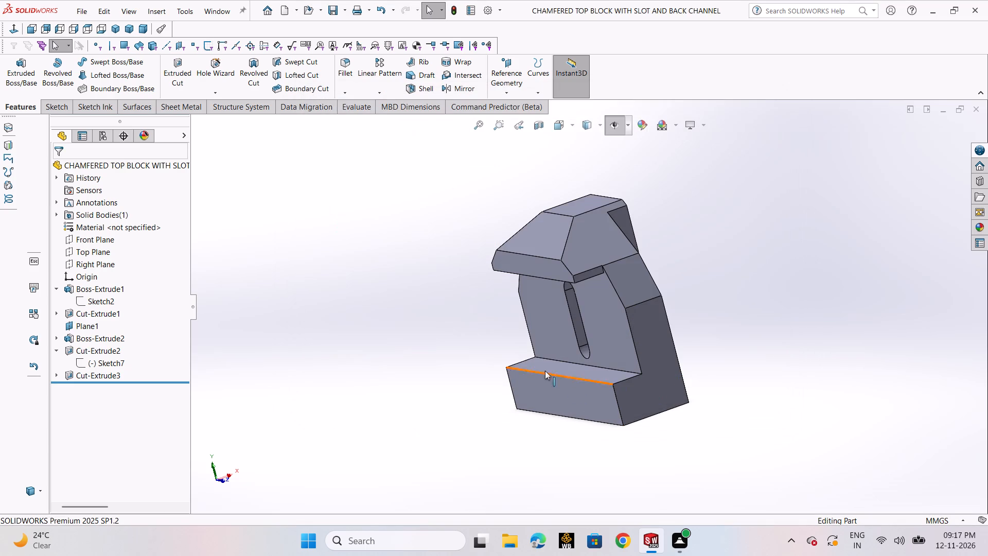
Save a copy of the part in Adobe Portable Document Format (*.pdf) under the same name in the inetenship folder.
click(73, 10)
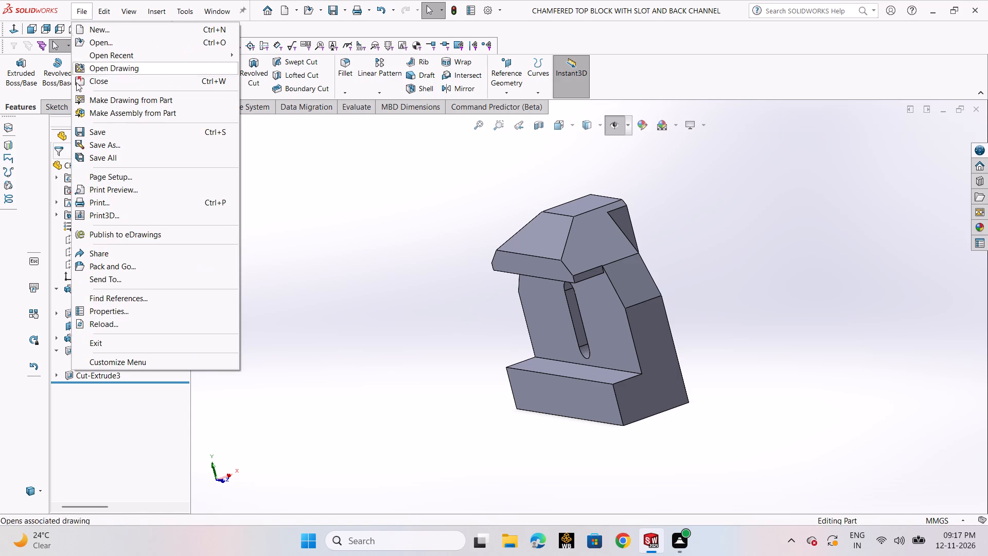
click(121, 144)
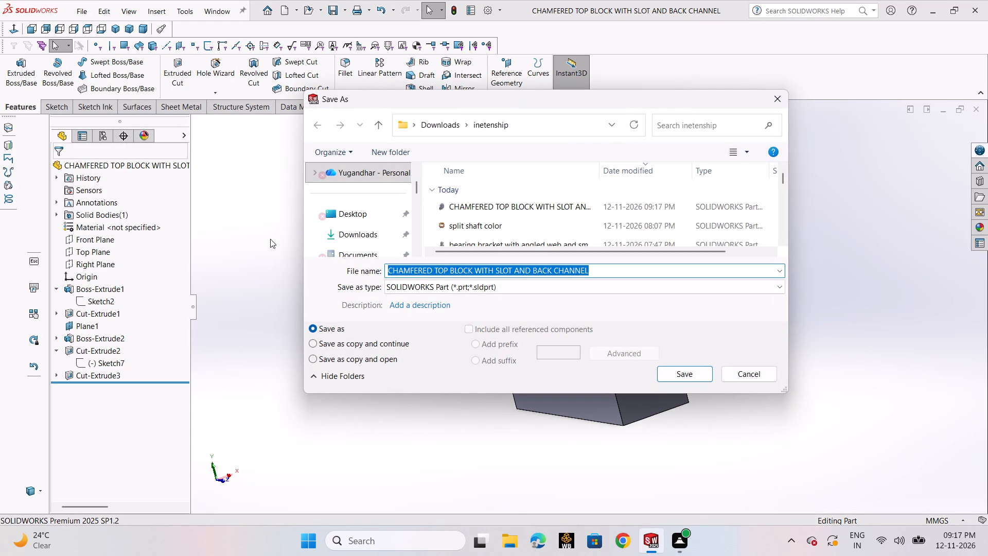
click(614, 291)
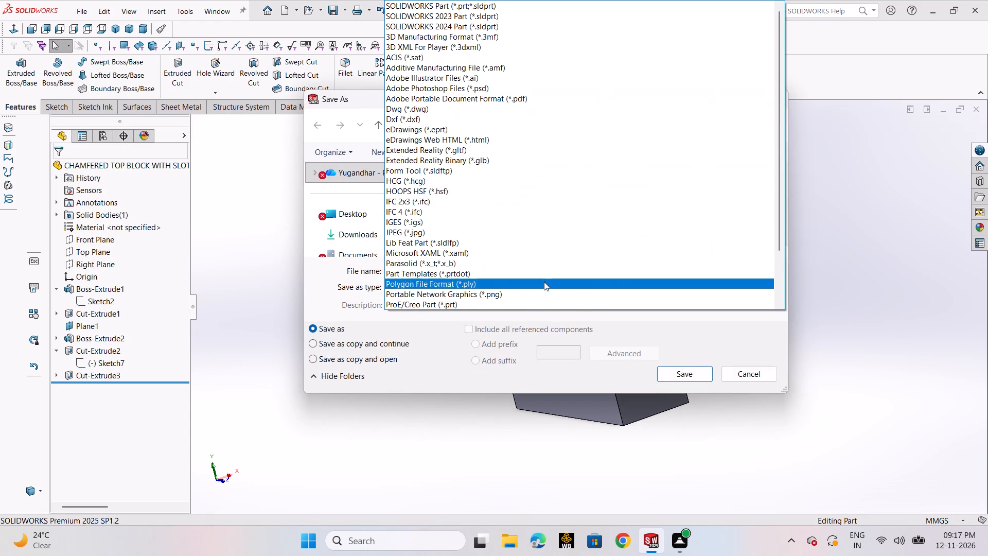
click(534, 103)
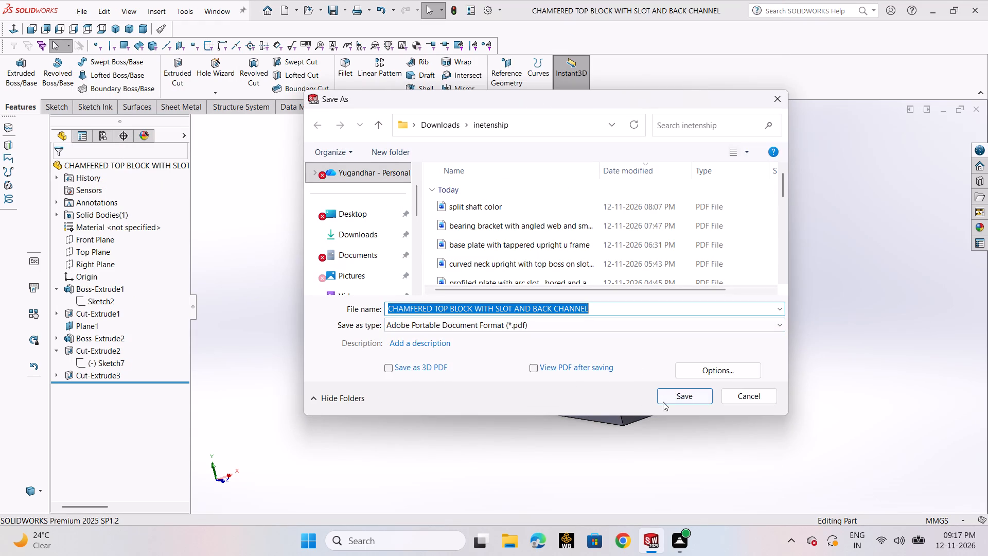
click(664, 402)
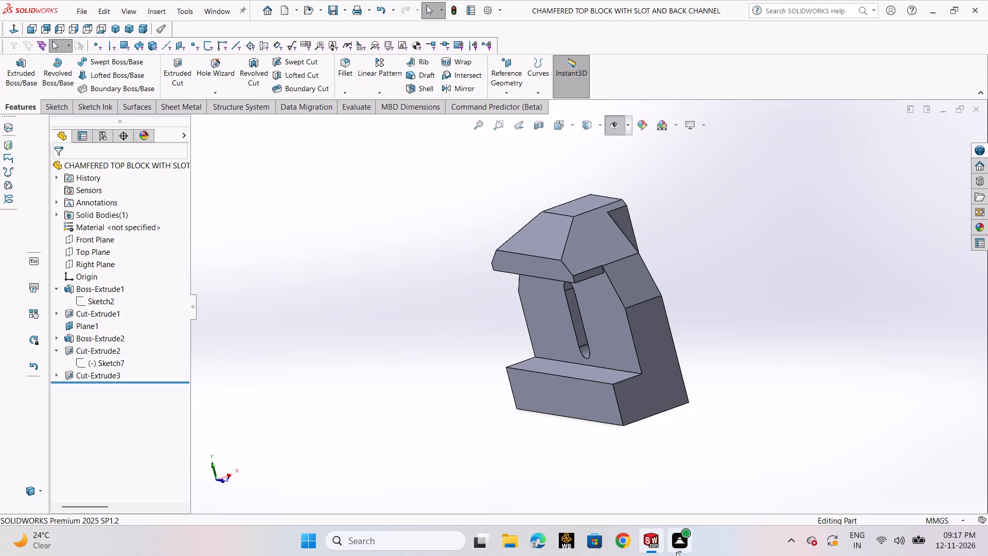
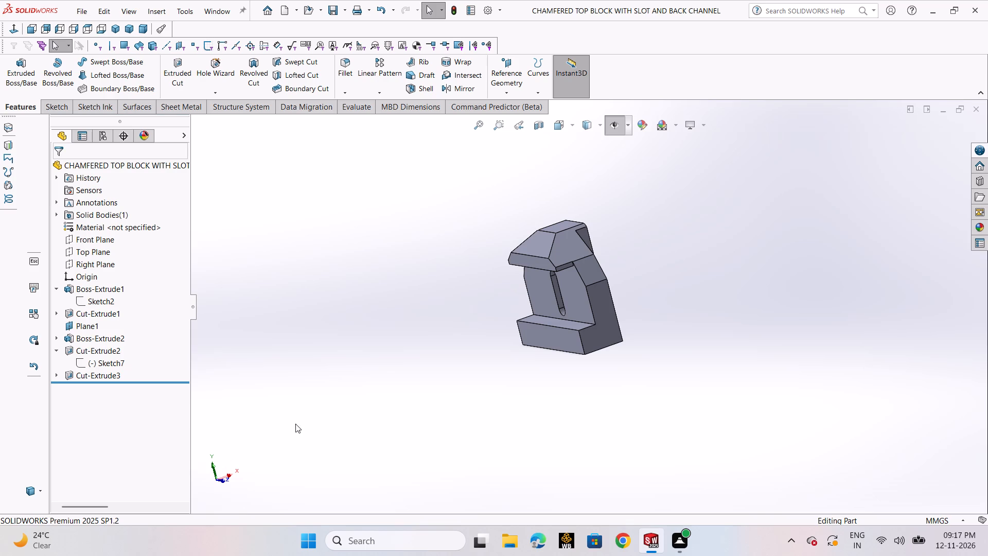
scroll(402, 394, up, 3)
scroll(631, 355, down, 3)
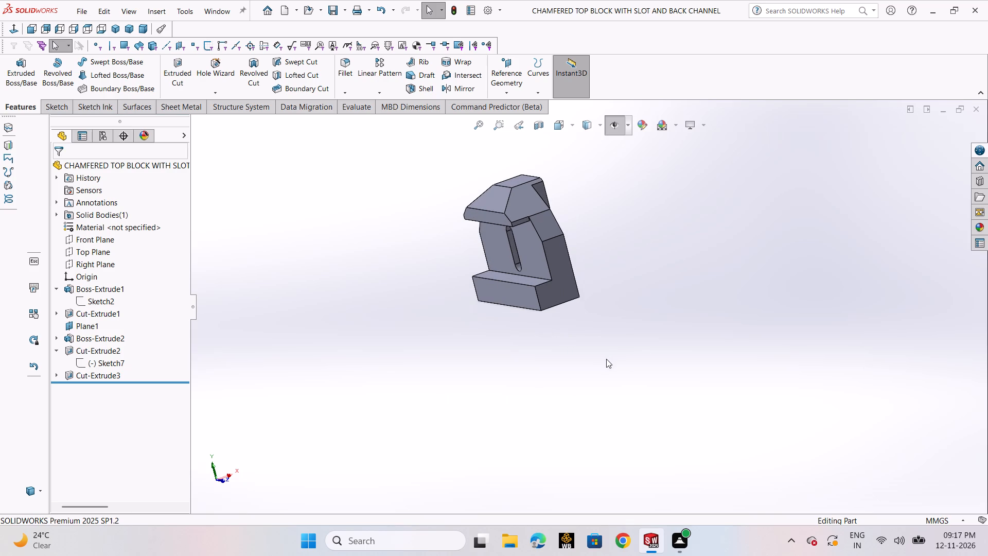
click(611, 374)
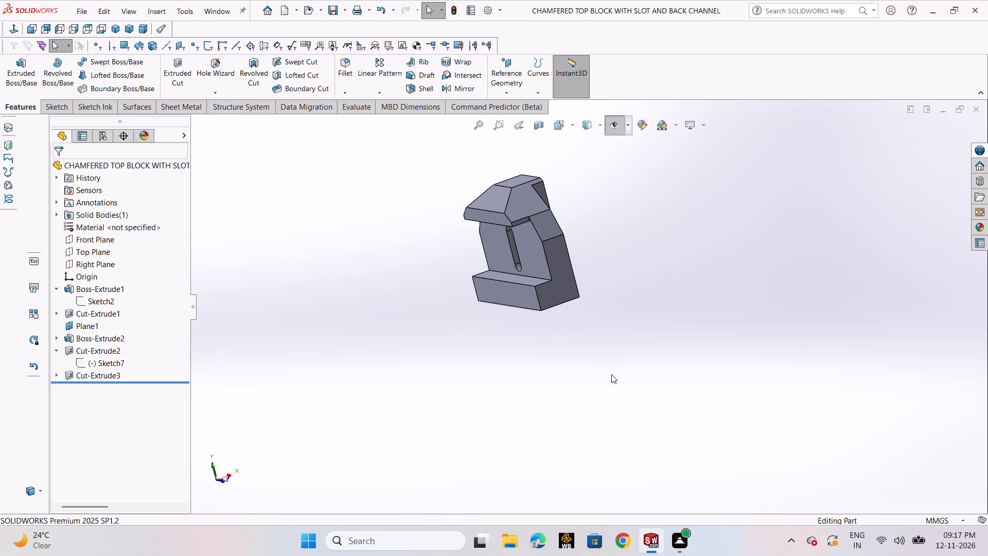
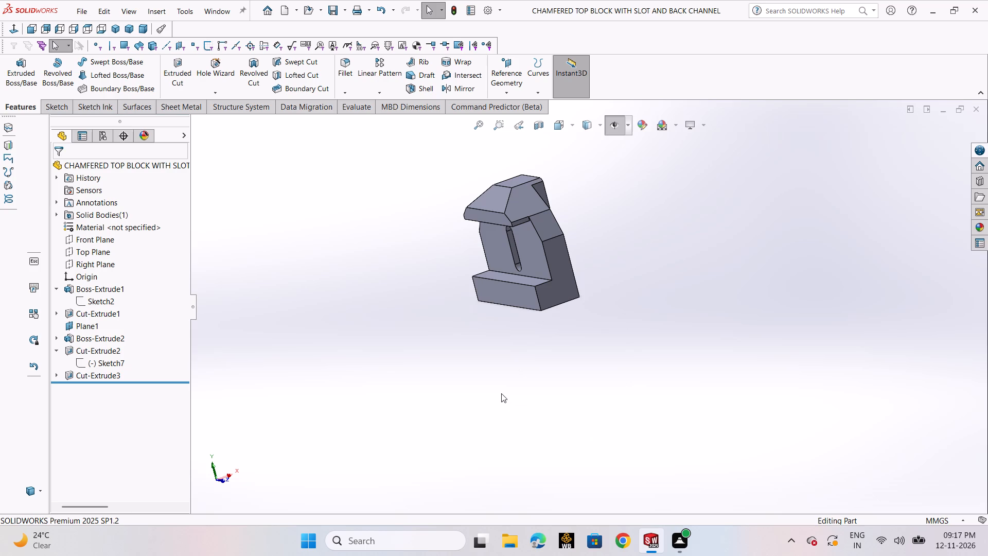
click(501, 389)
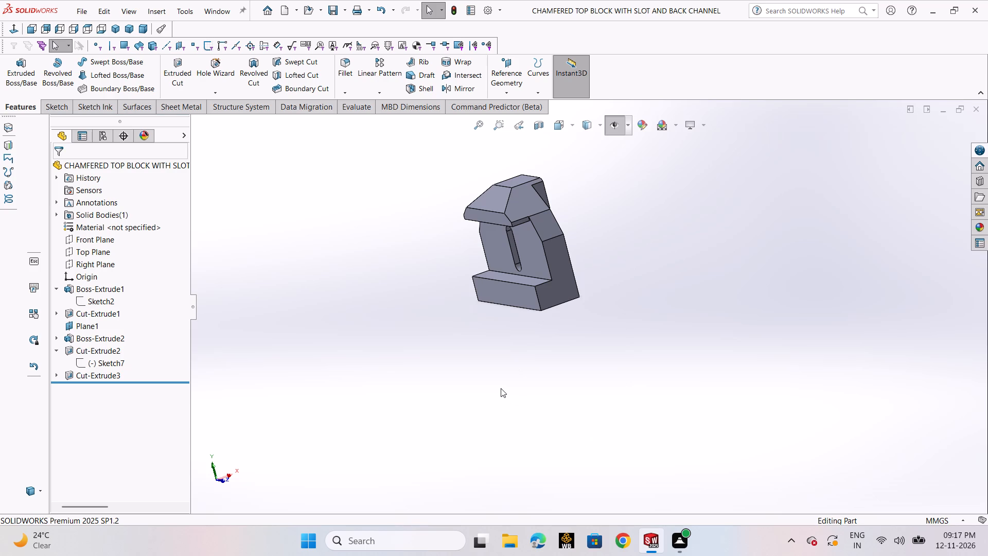
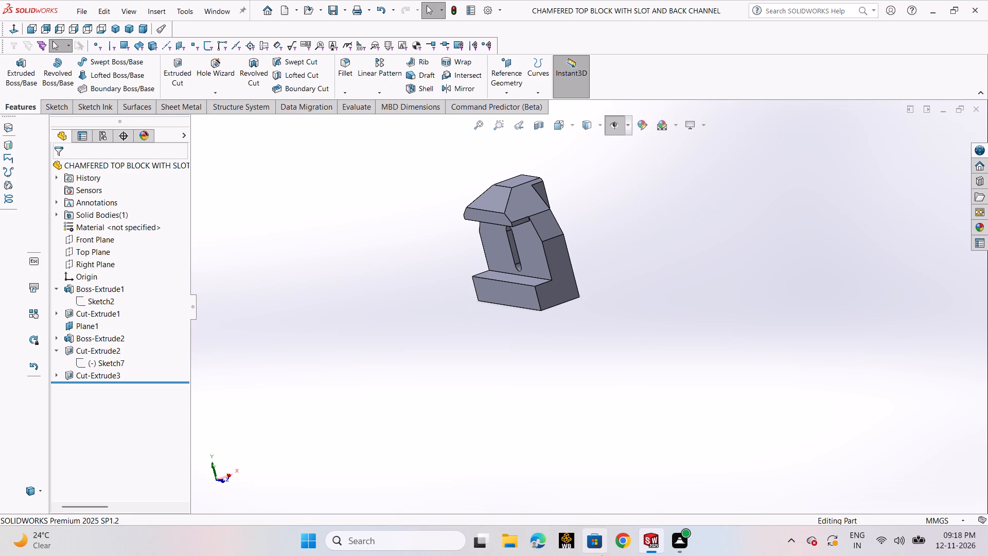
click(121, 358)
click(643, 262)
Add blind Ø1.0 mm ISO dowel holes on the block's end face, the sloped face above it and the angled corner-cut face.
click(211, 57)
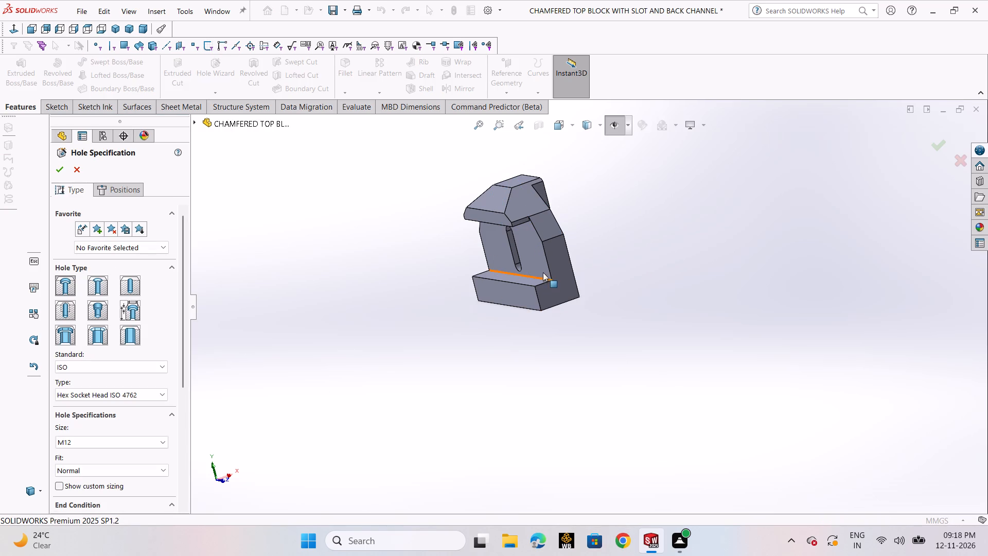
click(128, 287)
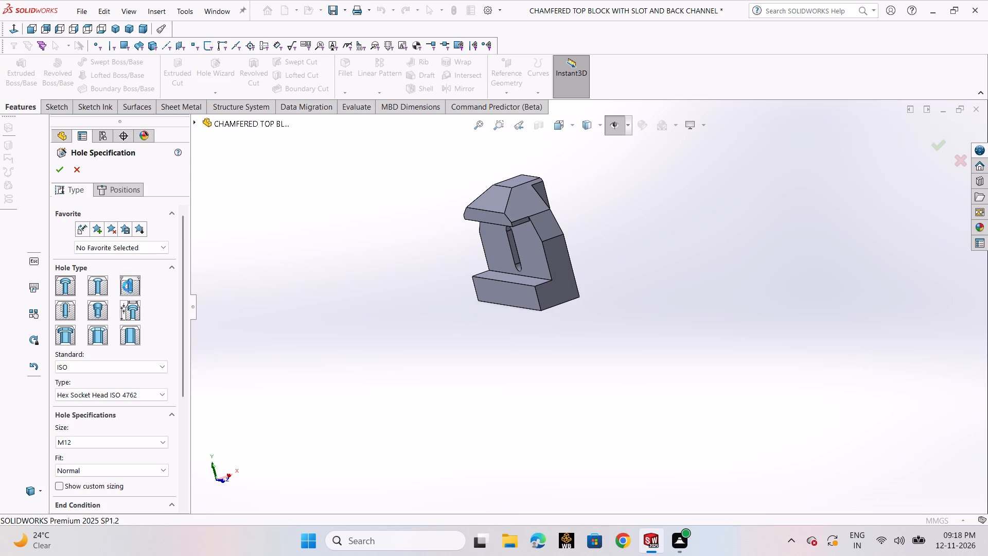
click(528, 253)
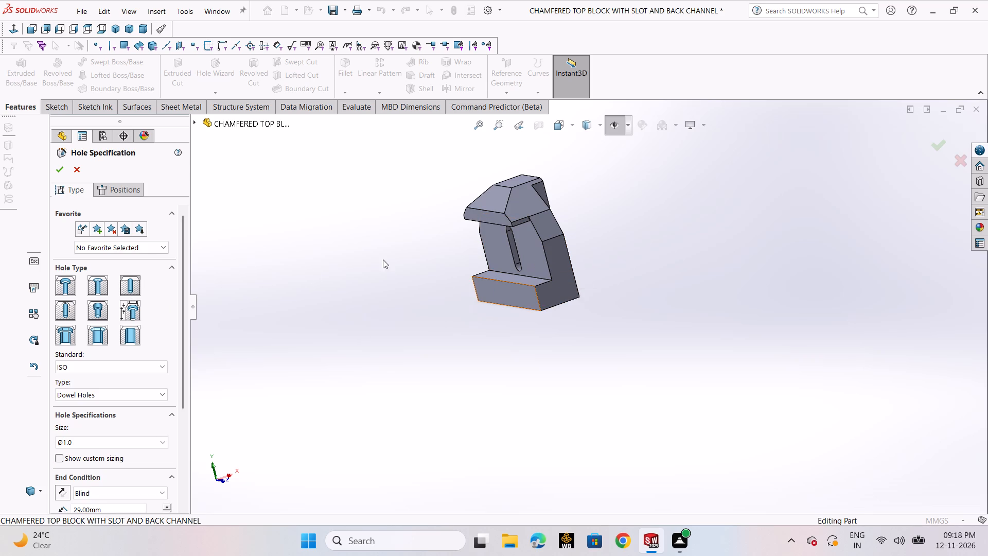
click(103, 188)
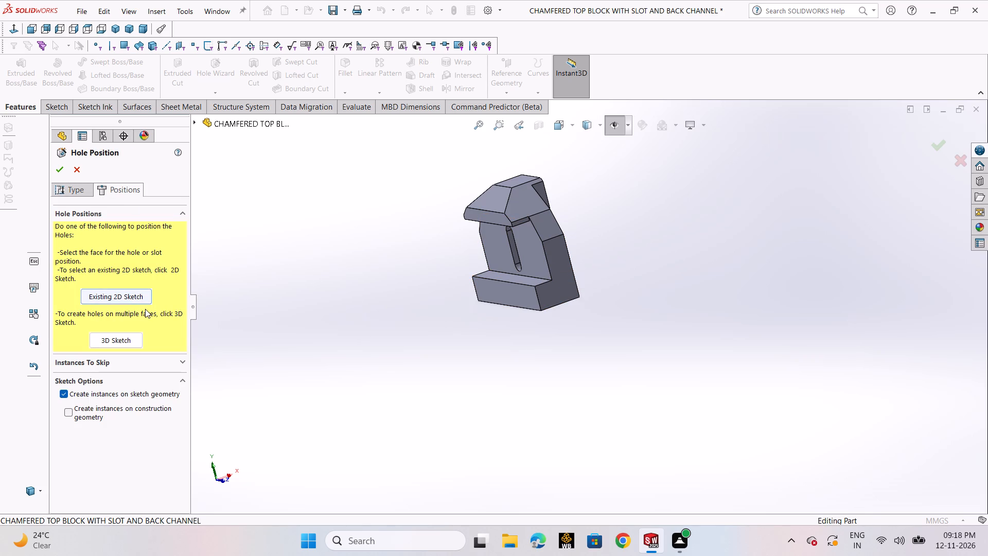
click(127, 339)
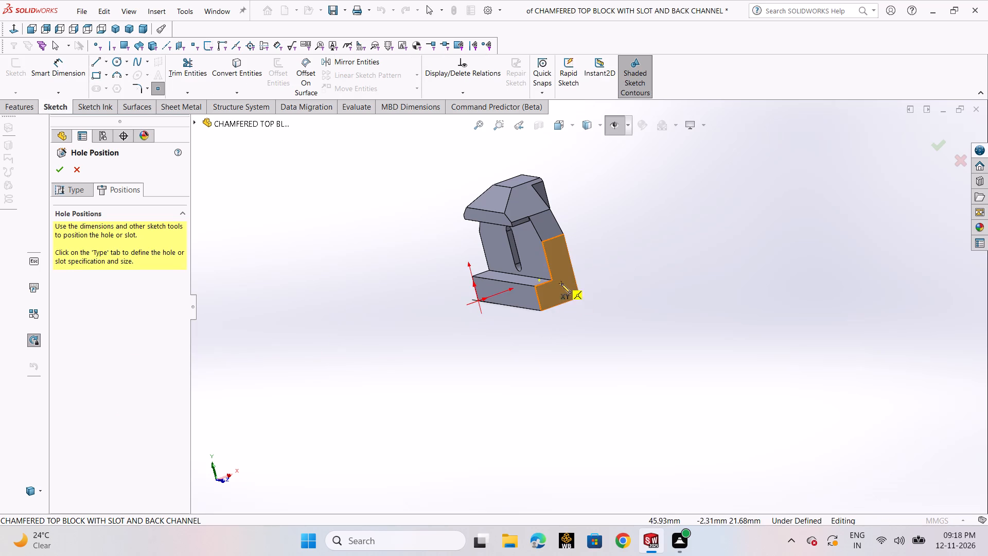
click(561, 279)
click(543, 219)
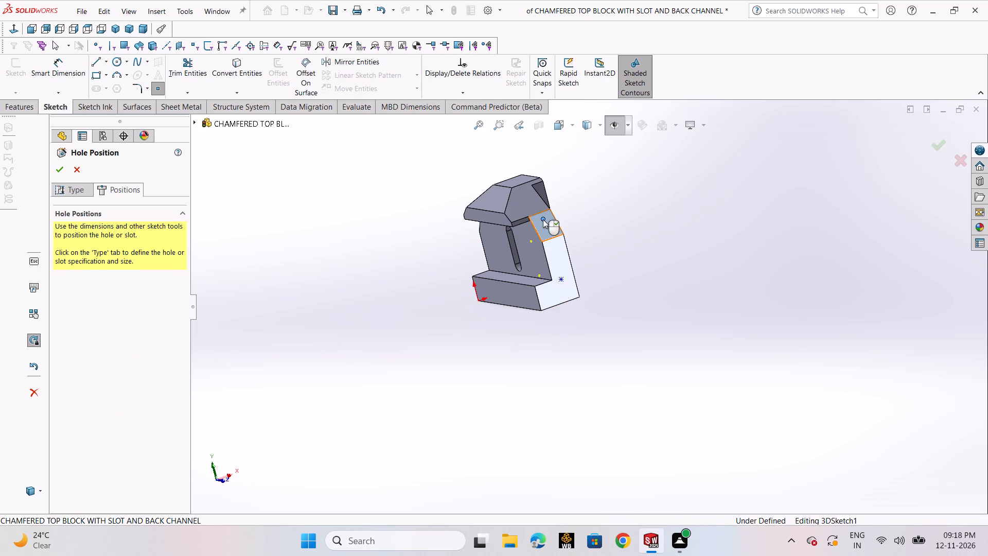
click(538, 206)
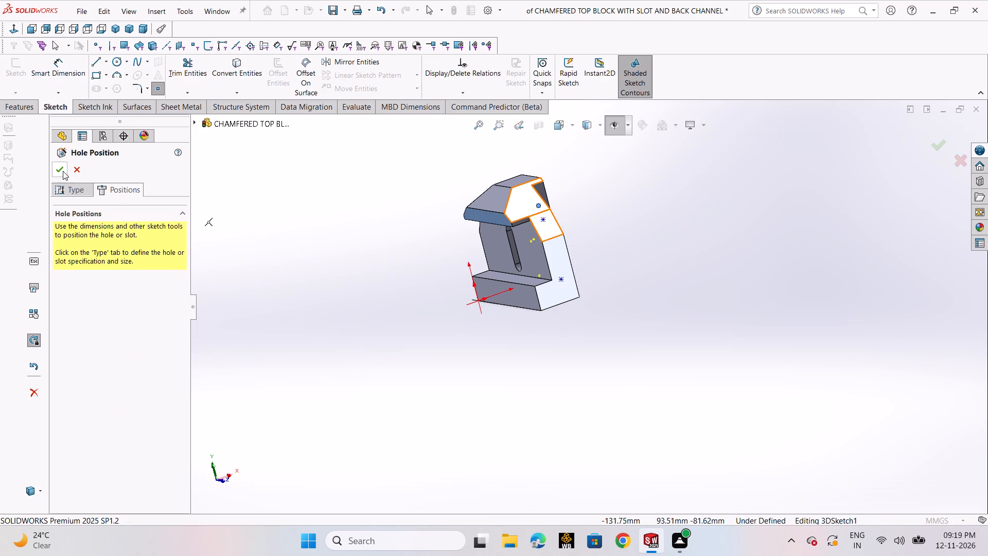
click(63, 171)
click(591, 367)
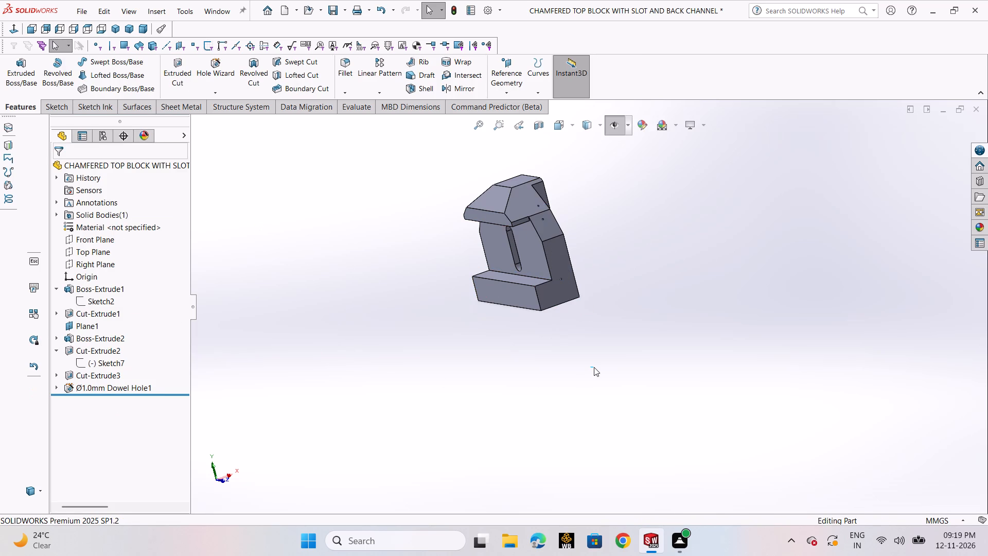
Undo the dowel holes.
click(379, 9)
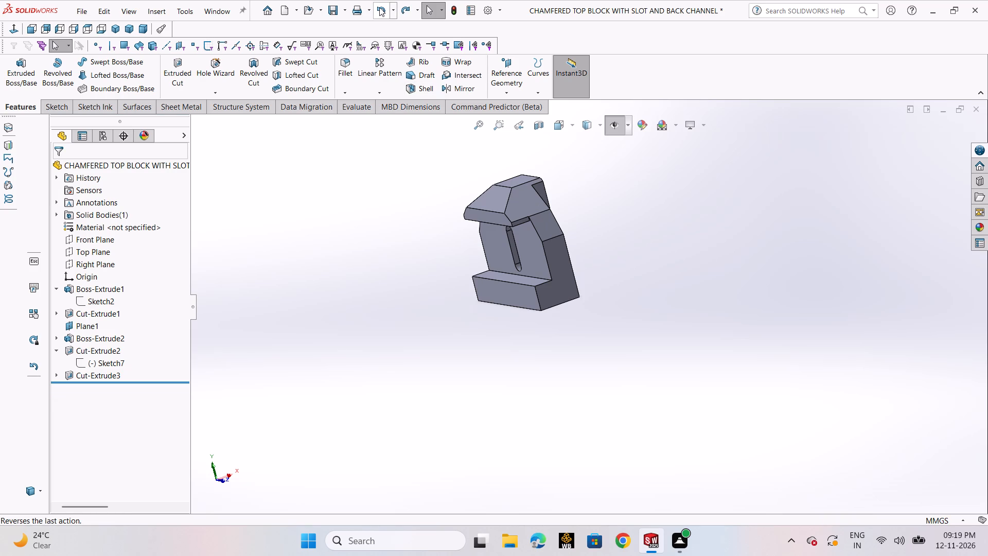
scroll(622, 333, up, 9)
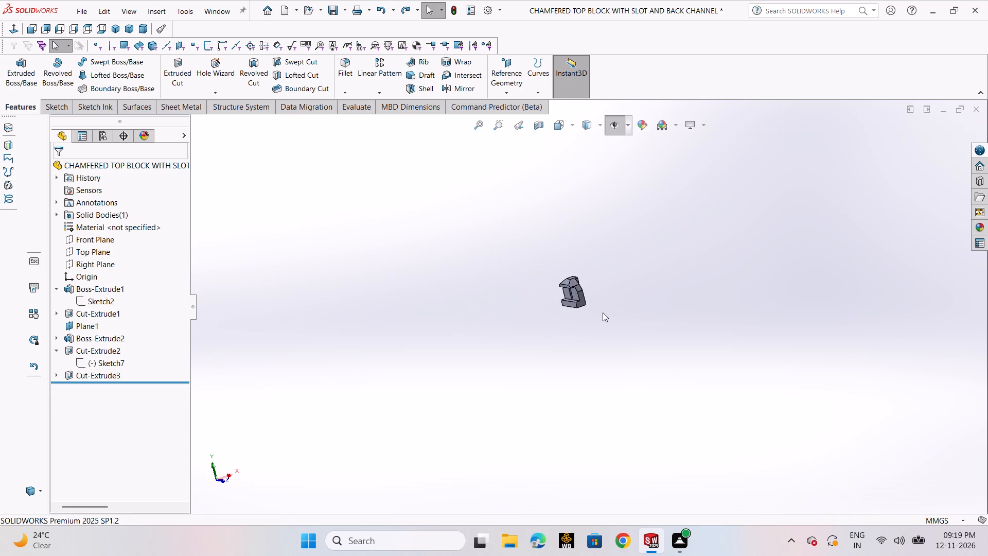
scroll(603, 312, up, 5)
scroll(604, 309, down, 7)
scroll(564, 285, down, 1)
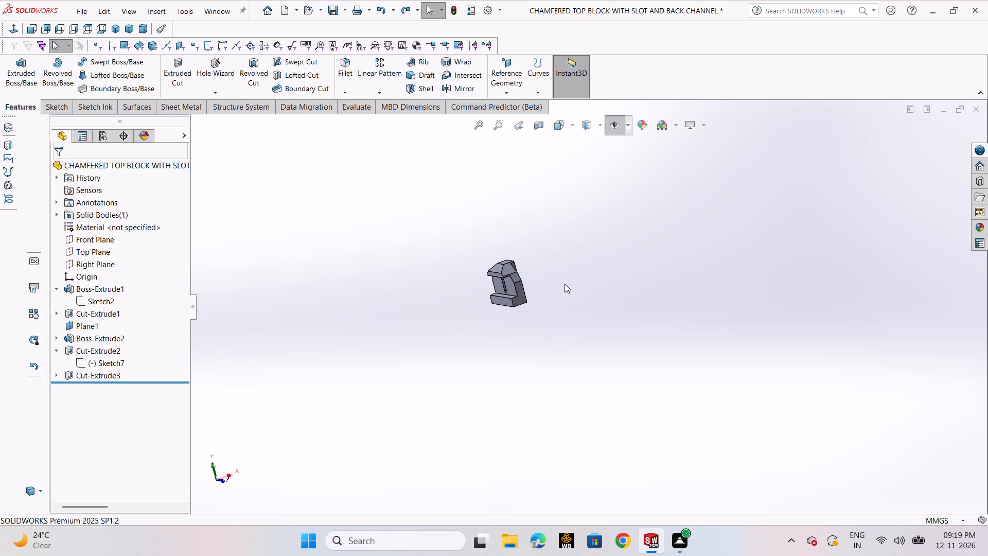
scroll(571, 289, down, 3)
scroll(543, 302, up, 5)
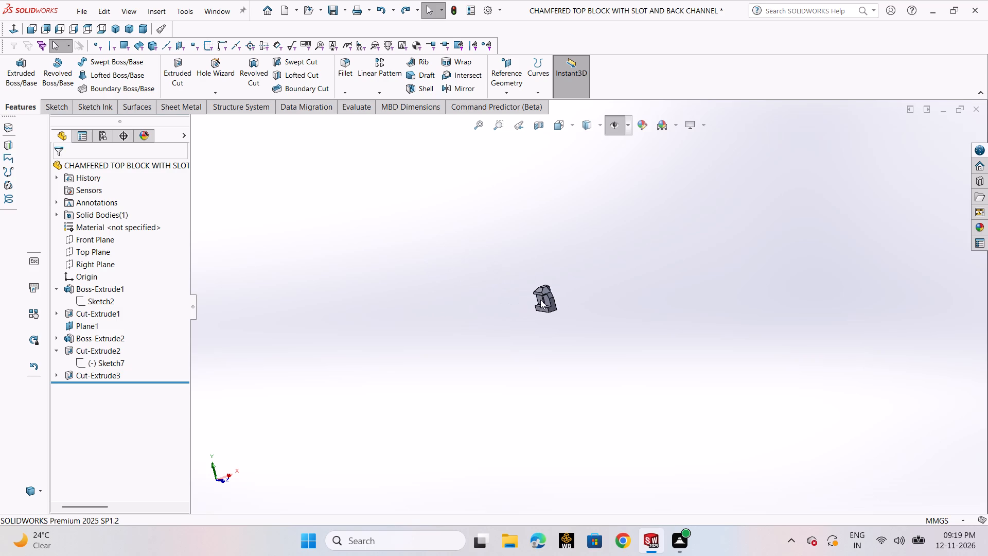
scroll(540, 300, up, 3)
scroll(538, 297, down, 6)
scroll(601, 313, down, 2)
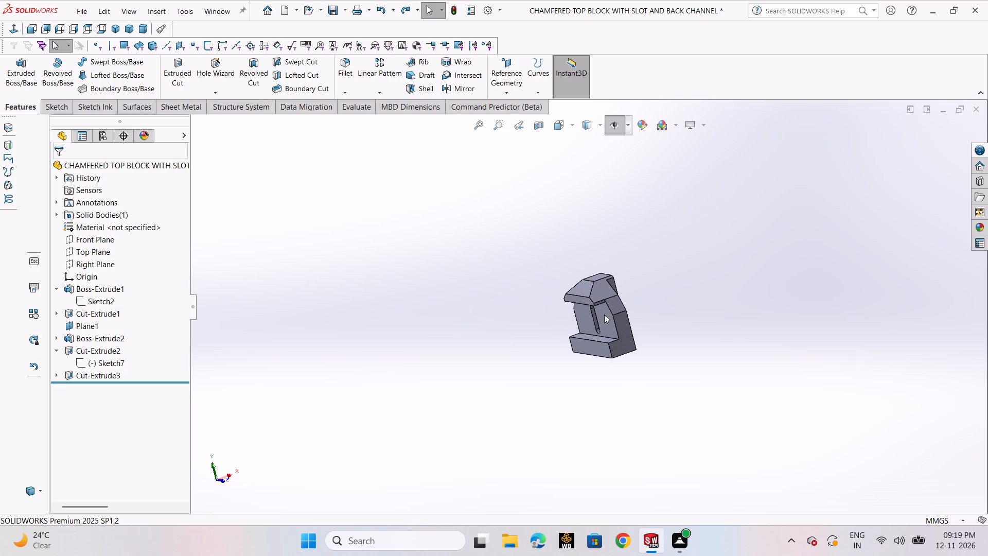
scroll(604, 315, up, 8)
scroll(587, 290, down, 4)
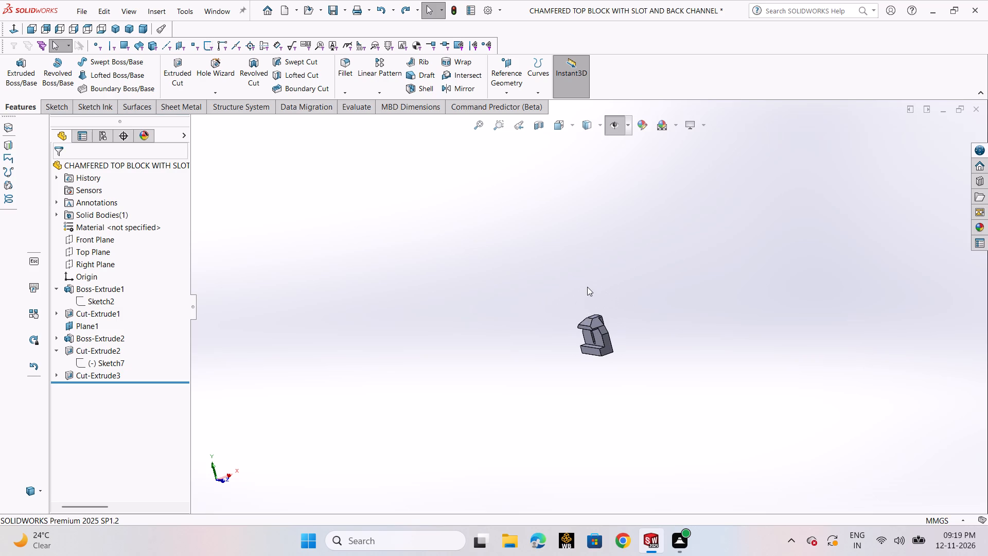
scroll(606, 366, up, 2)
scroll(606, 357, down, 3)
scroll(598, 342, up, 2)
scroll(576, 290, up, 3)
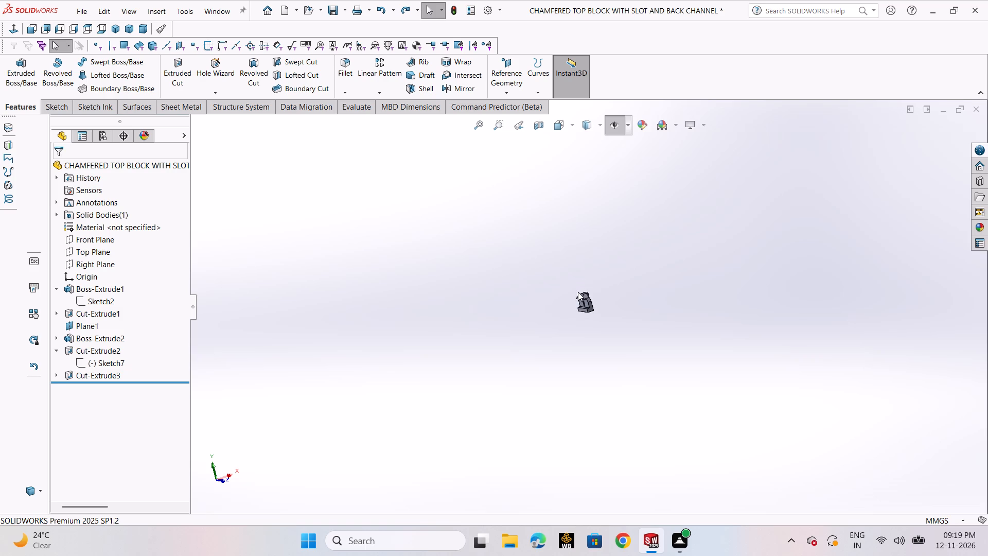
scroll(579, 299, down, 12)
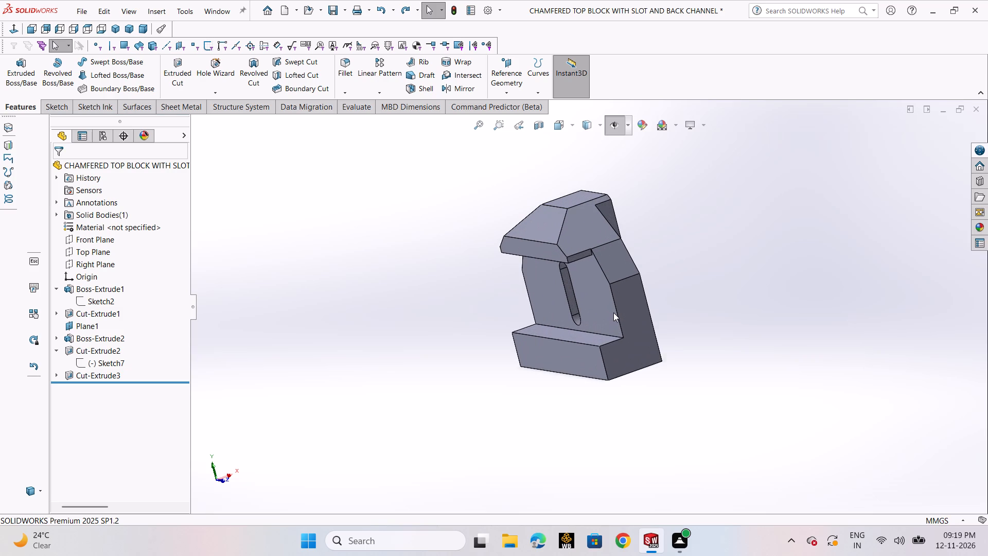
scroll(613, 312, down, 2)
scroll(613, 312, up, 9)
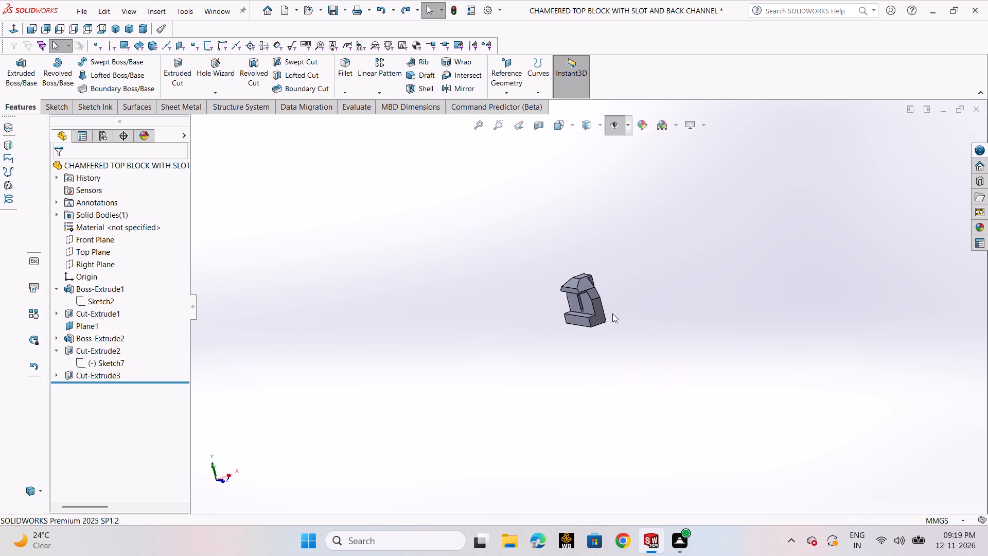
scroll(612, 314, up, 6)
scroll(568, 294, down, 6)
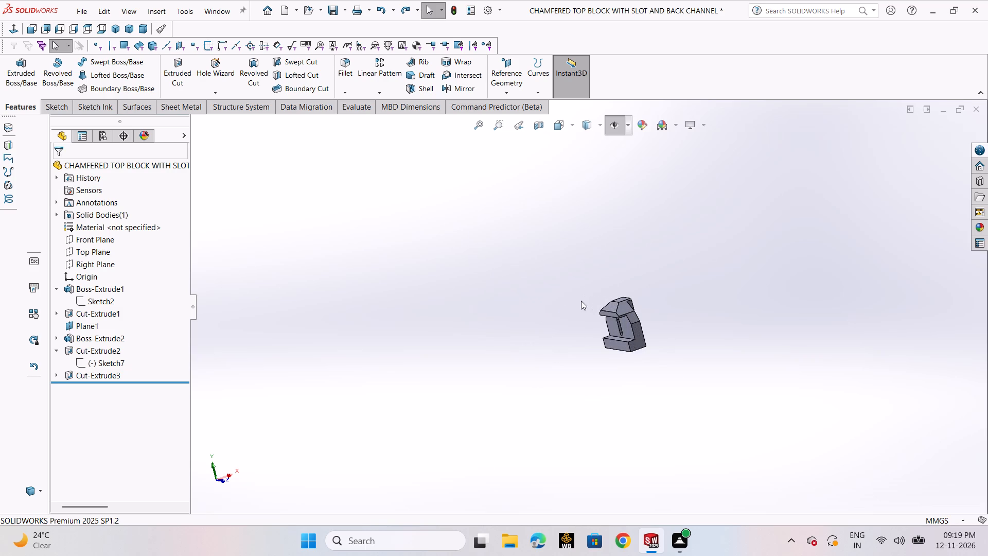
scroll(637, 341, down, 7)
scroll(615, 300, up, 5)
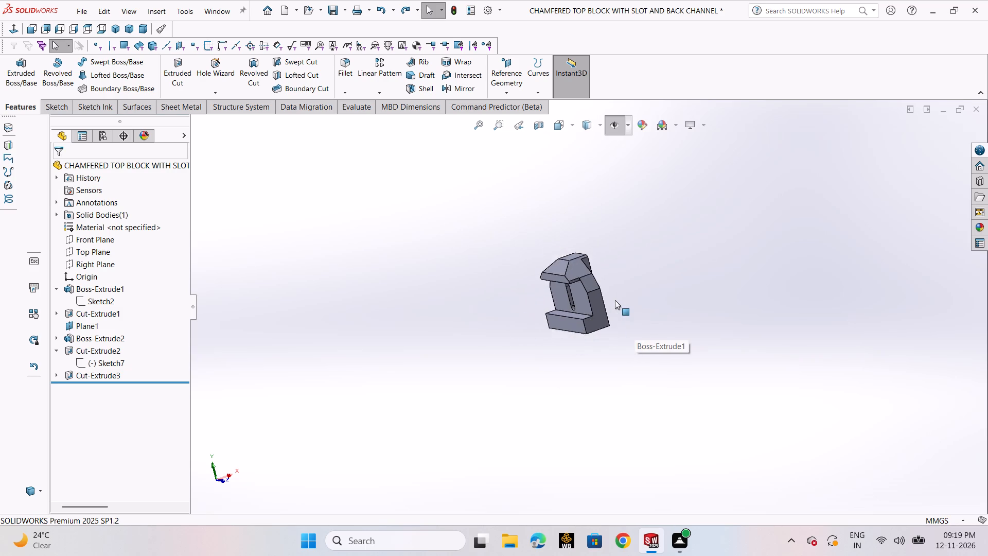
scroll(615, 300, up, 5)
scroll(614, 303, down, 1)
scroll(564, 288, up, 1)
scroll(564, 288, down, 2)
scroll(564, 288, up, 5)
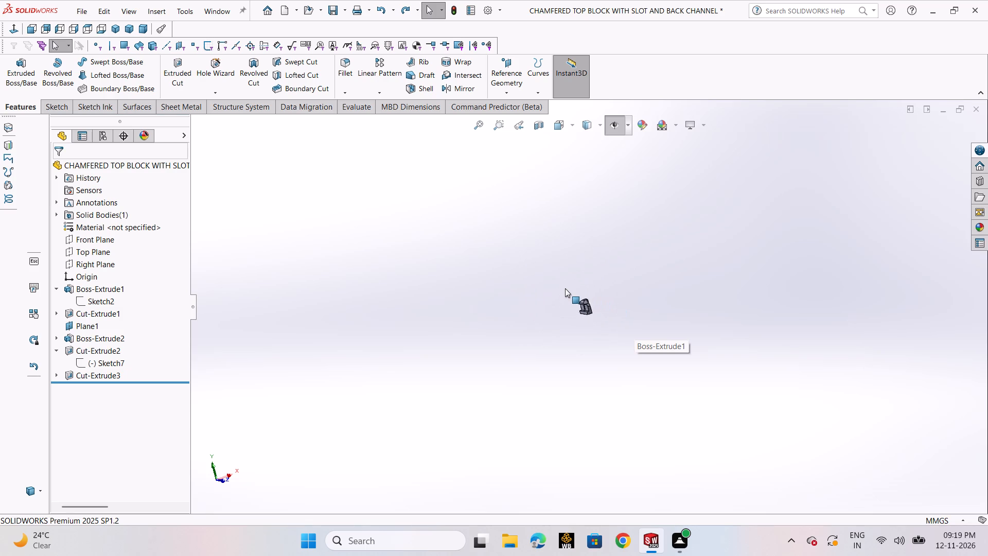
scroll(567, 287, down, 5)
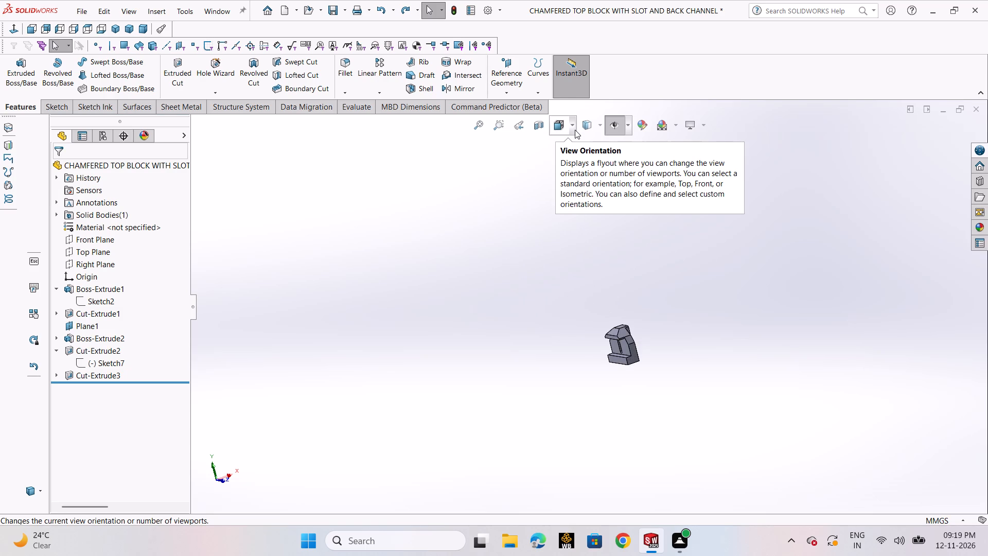
Show the block in isometric orientation with the shaded display style without edges.
click(575, 130)
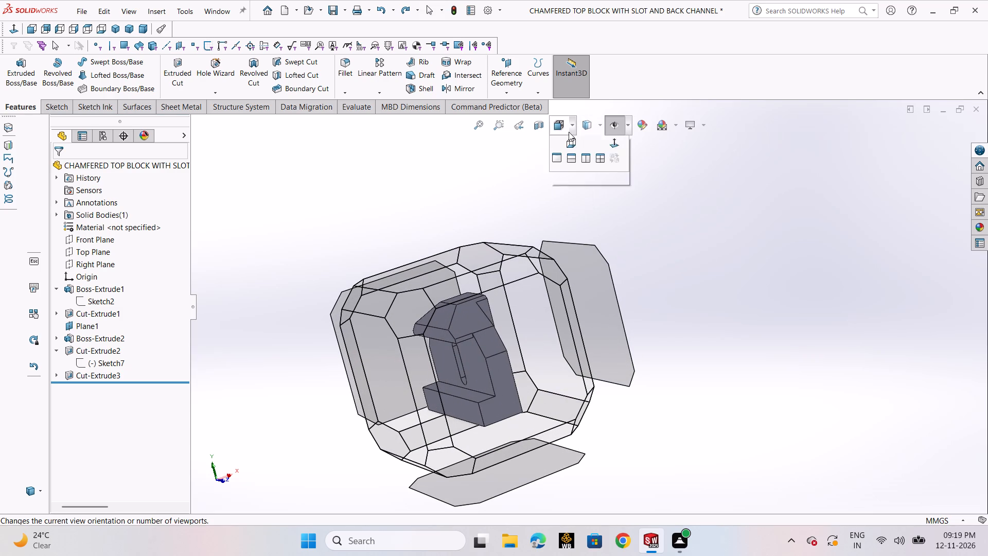
click(608, 162)
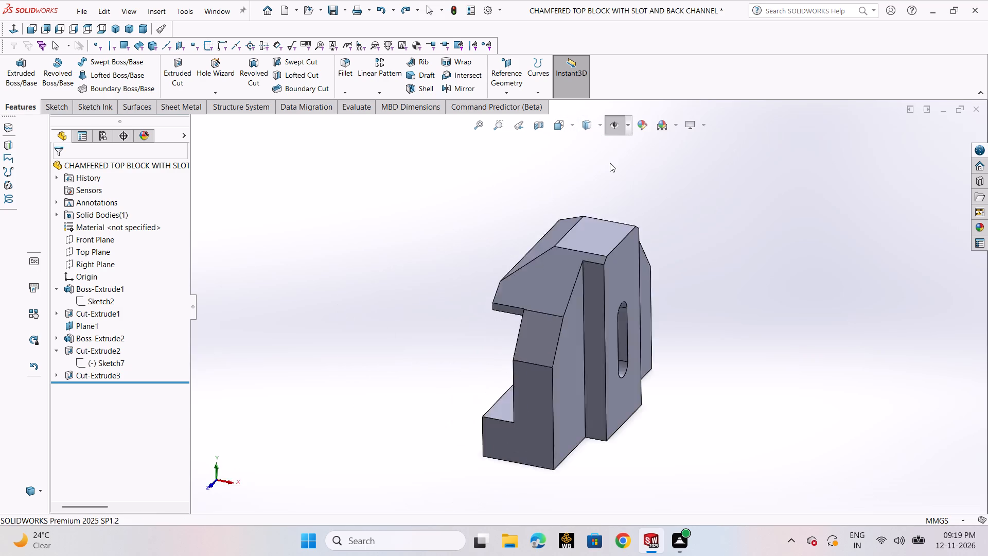
click(594, 125)
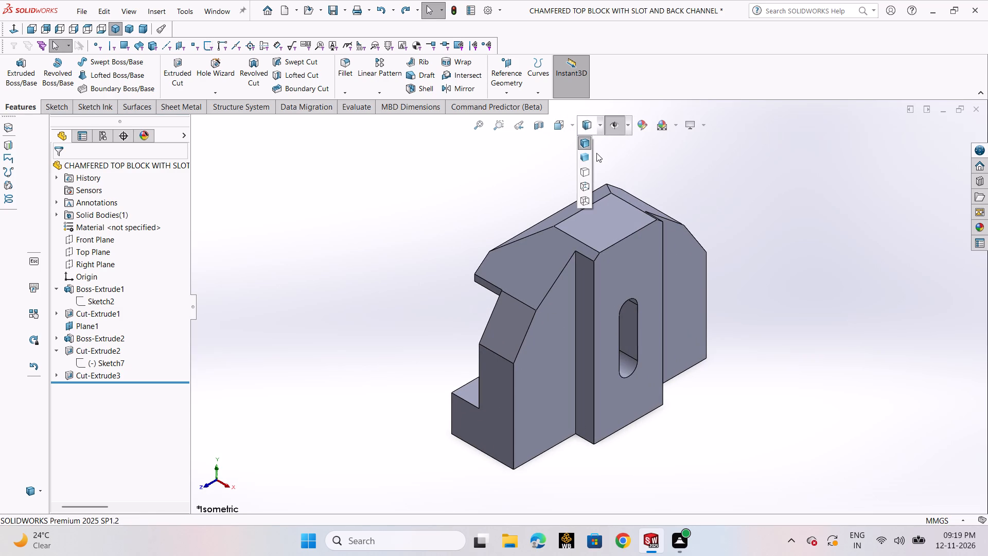
click(585, 150)
click(585, 153)
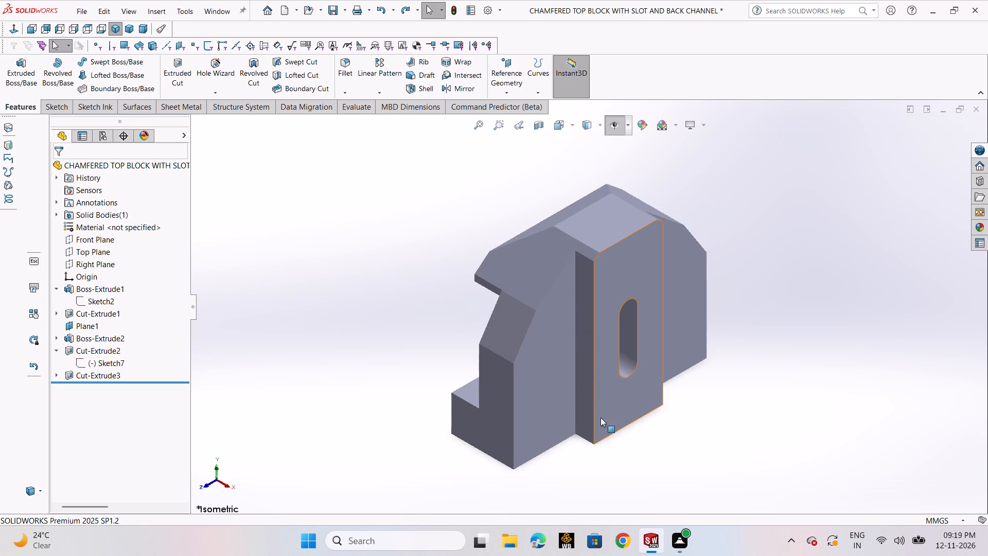
Examine the shaded block from several sides, checking the through slot, base step, rib and angled corner cuts.
middle_drag(616, 424, 716, 350)
middle_drag(562, 278, 562, 298)
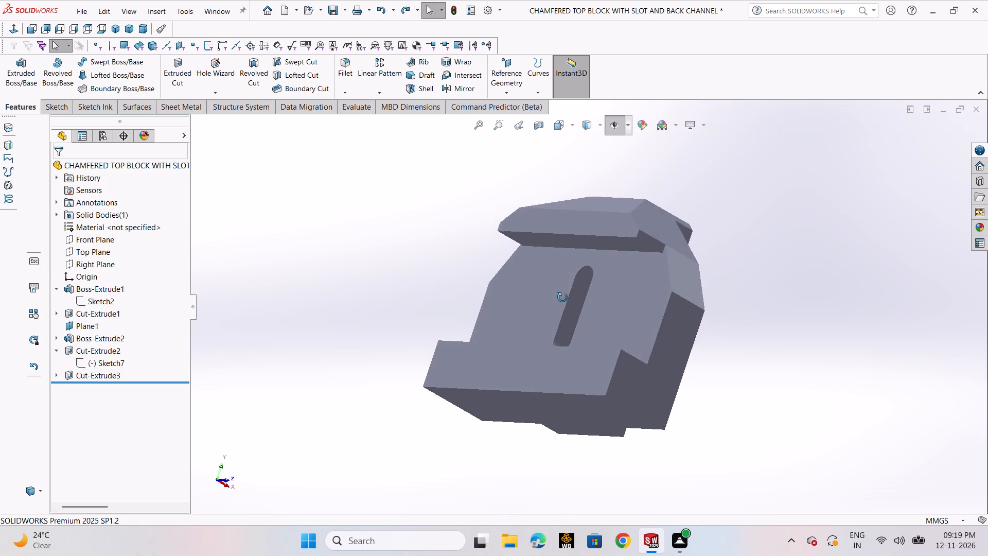
middle_drag(562, 298, 517, 363)
middle_drag(578, 448, 684, 441)
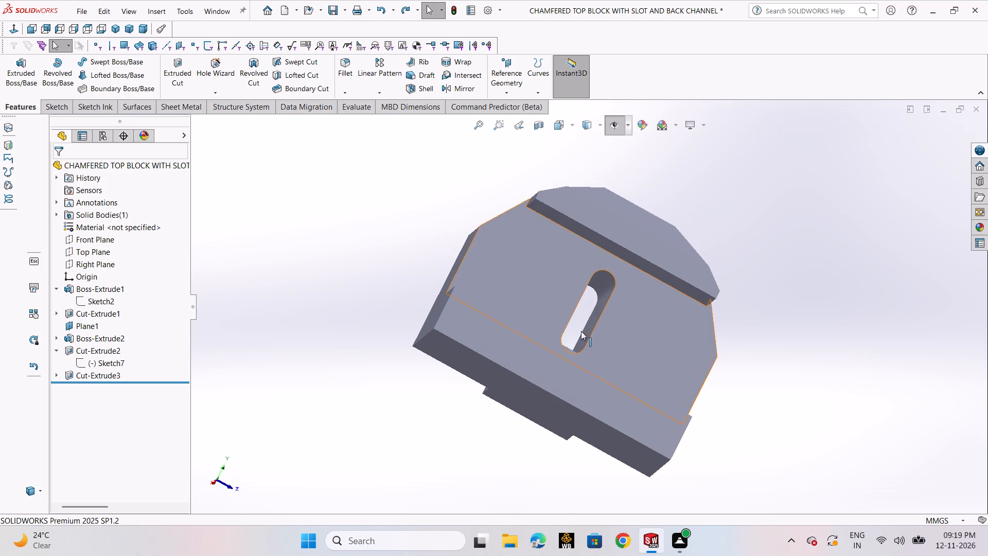
middle_drag(411, 227, 338, 274)
scroll(411, 227, down, 1)
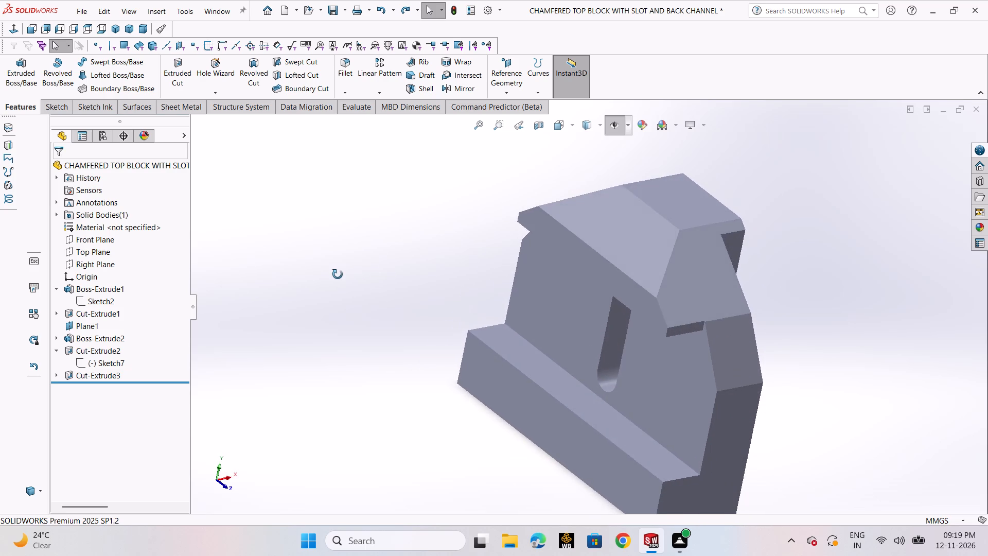
middle_drag(338, 274, 322, 266)
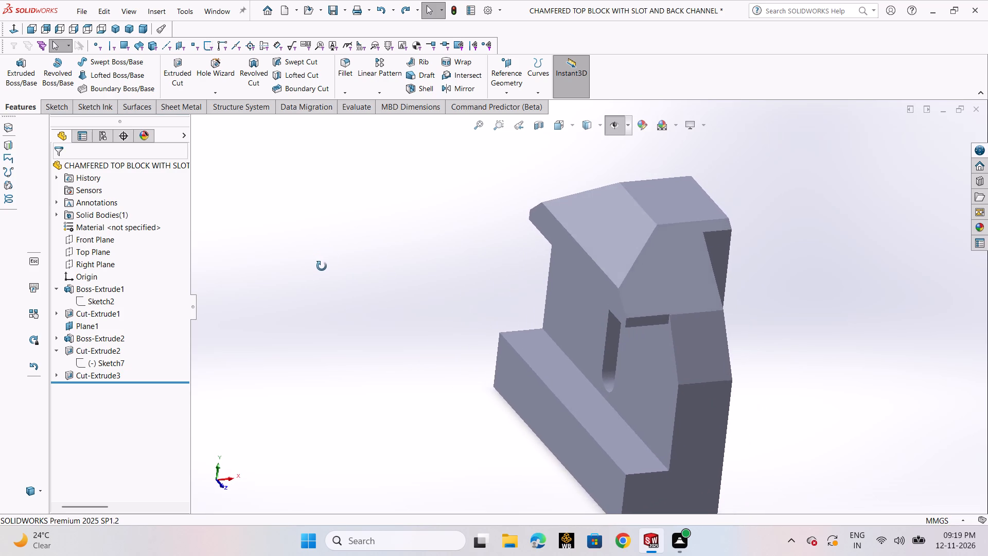
middle_drag(322, 266, 328, 266)
scroll(767, 428, up, 1)
scroll(722, 446, up, 1)
middle_drag(722, 441, 743, 402)
middle_drag(571, 207, 553, 207)
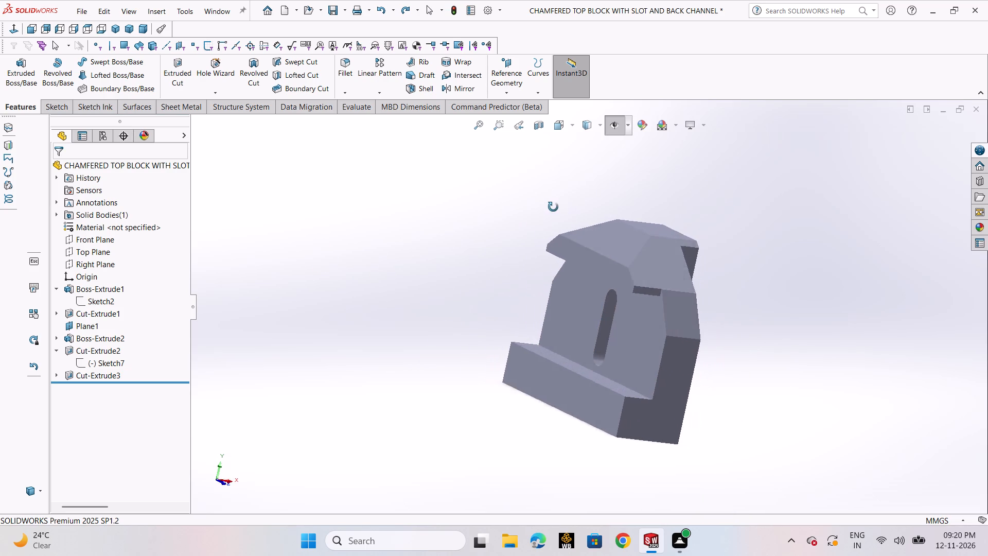
middle_drag(553, 207, 586, 239)
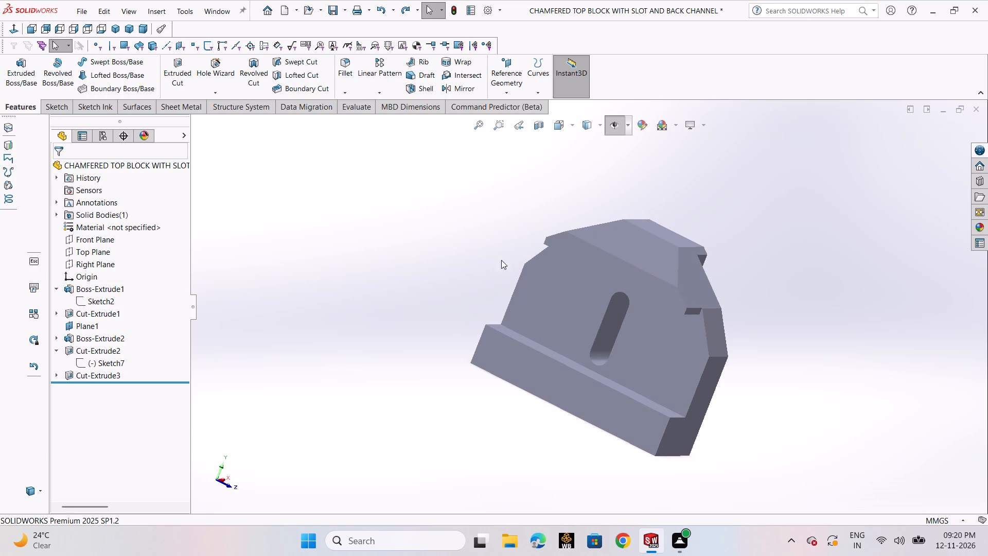
middle_drag(477, 273, 461, 259)
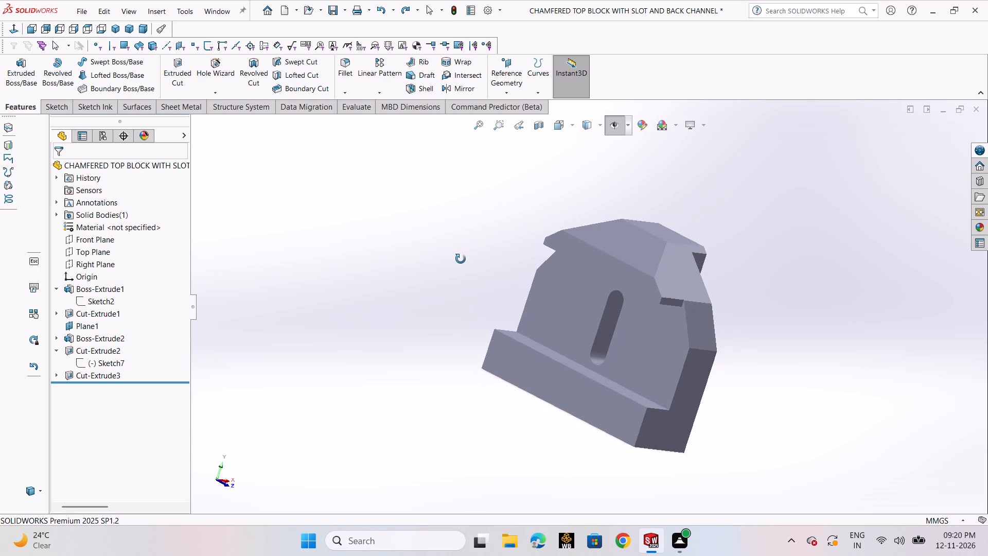
middle_drag(461, 259, 461, 259)
middle_drag(792, 410, 801, 344)
scroll(799, 343, up, 1)
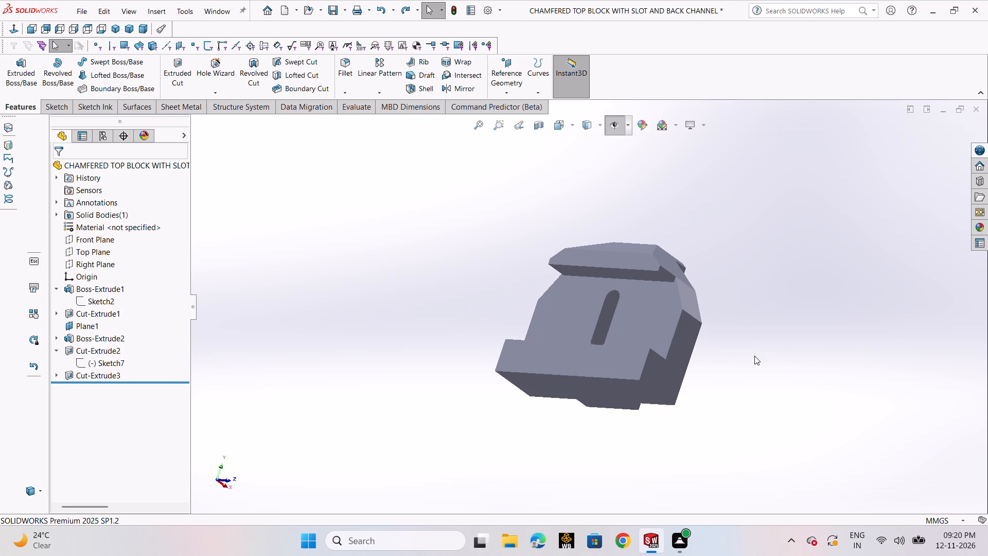
middle_drag(528, 395, 508, 468)
scroll(527, 403, down, 1)
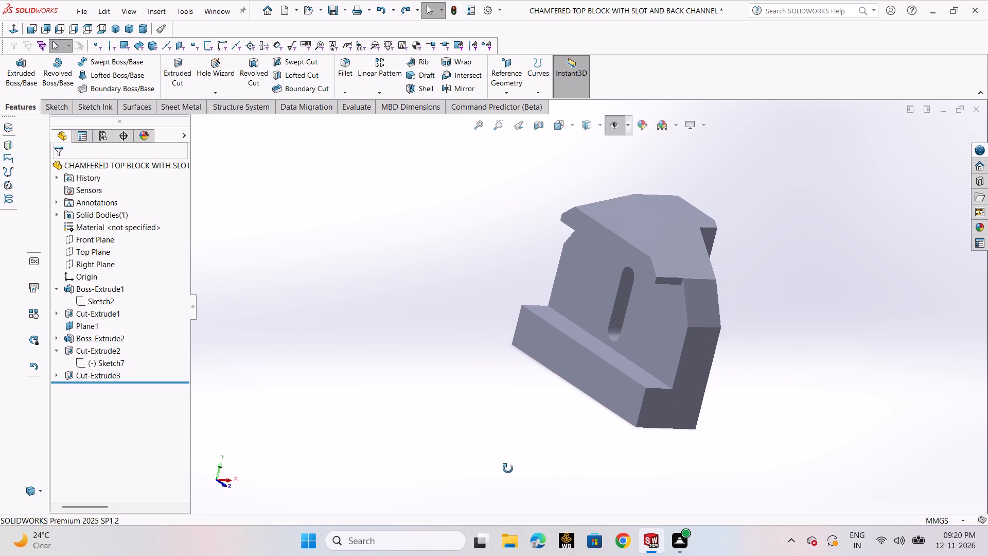
Examine the angled corner-cut face, the notch beneath it, the slot and the back rib from the block's end.
middle_drag(508, 468, 506, 491)
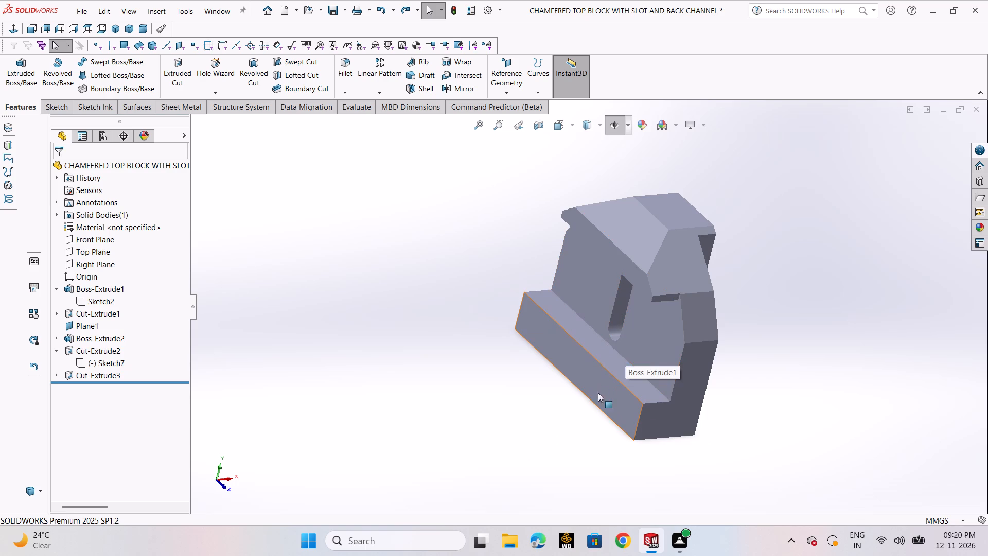
scroll(804, 373, up, 1)
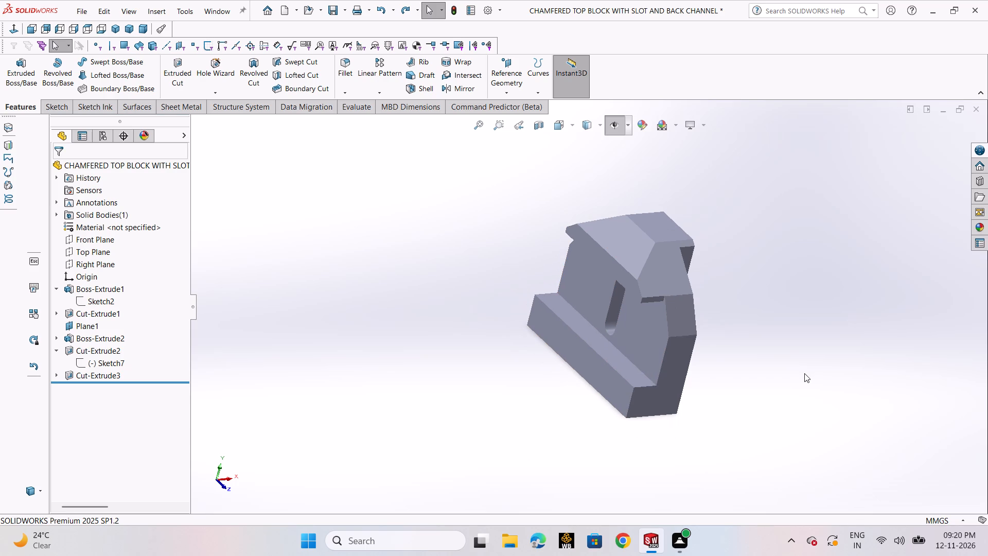
scroll(804, 373, up, 1)
scroll(801, 372, down, 1)
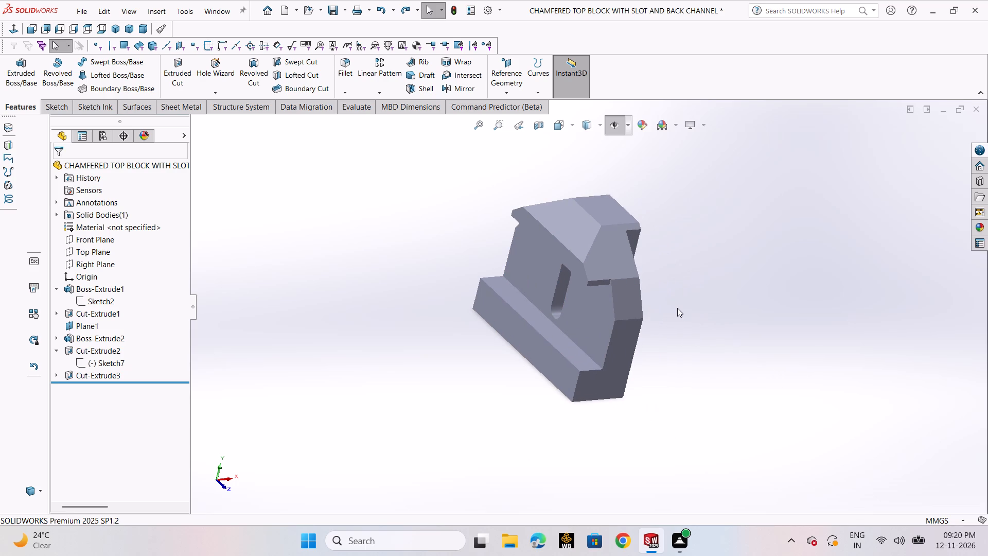
scroll(677, 308, up, 2)
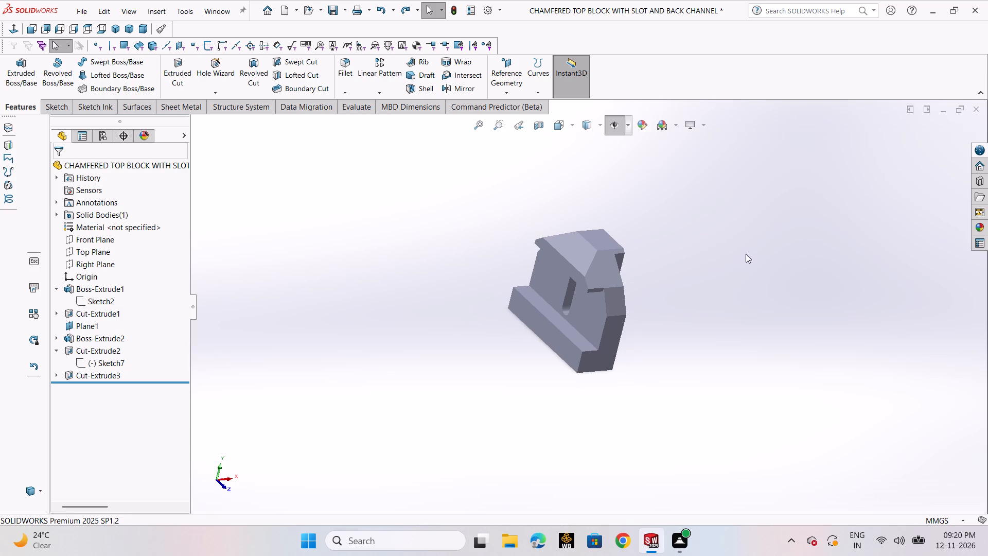
click(690, 353)
scroll(602, 303, up, 2)
scroll(602, 303, down, 4)
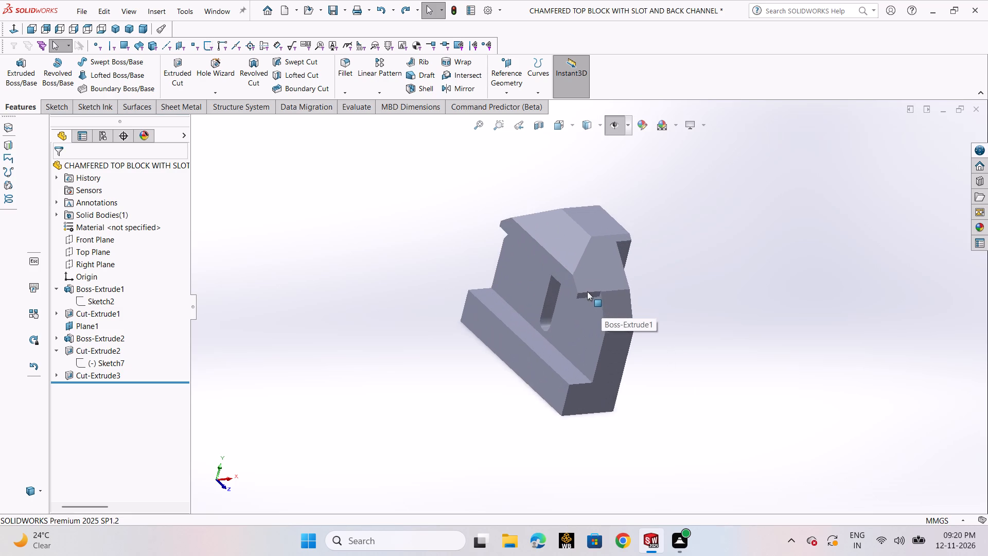
scroll(587, 291, down, 5)
middle_drag(627, 290, 616, 276)
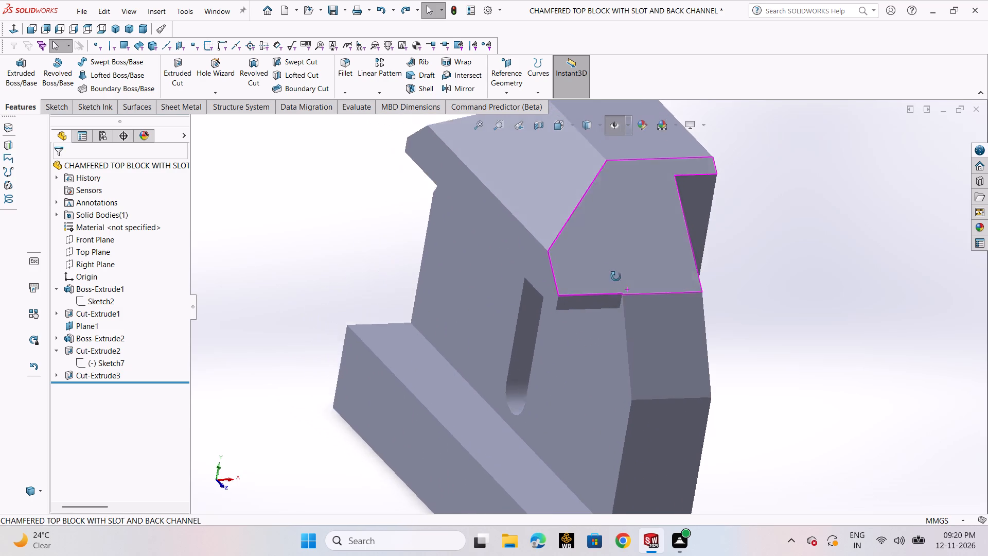
middle_drag(616, 276, 600, 271)
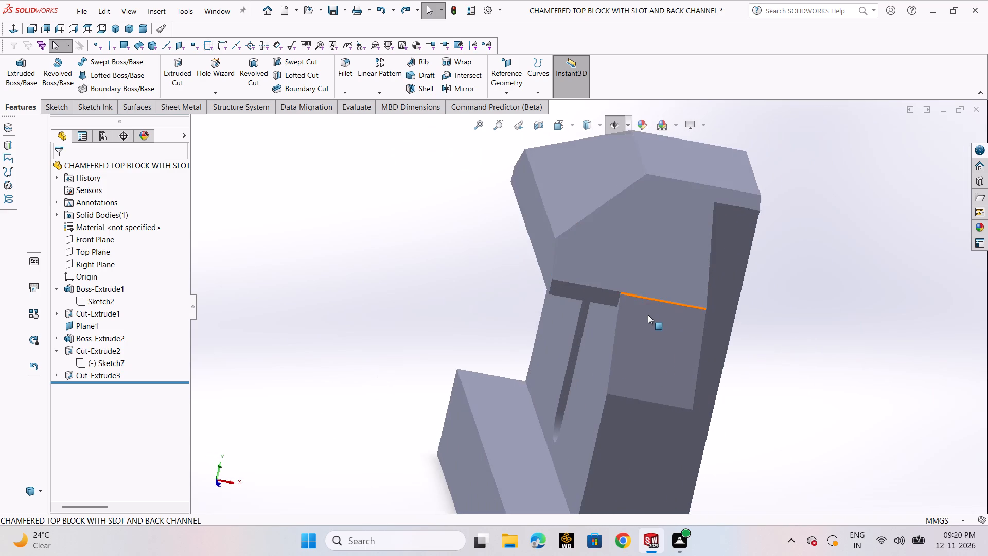
scroll(648, 315, up, 4)
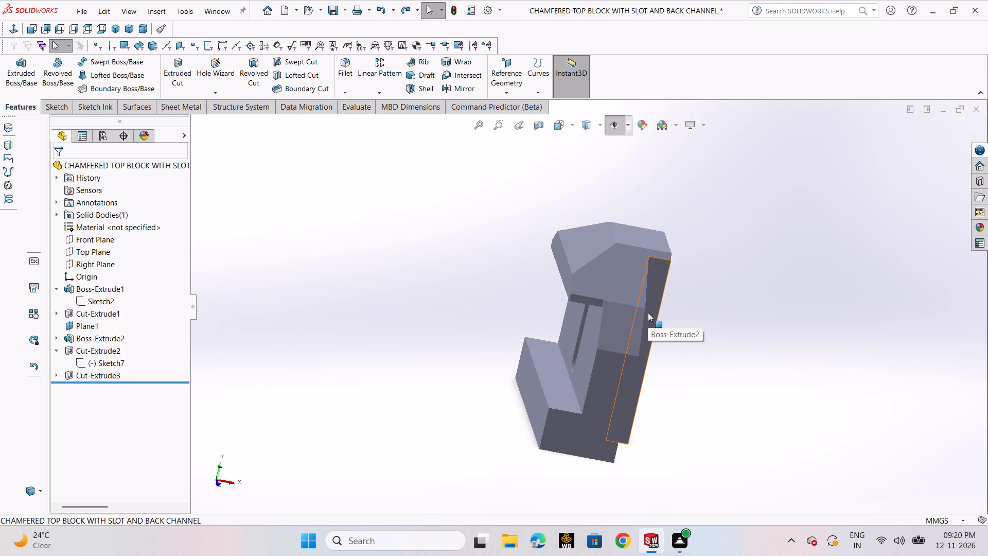
click(495, 291)
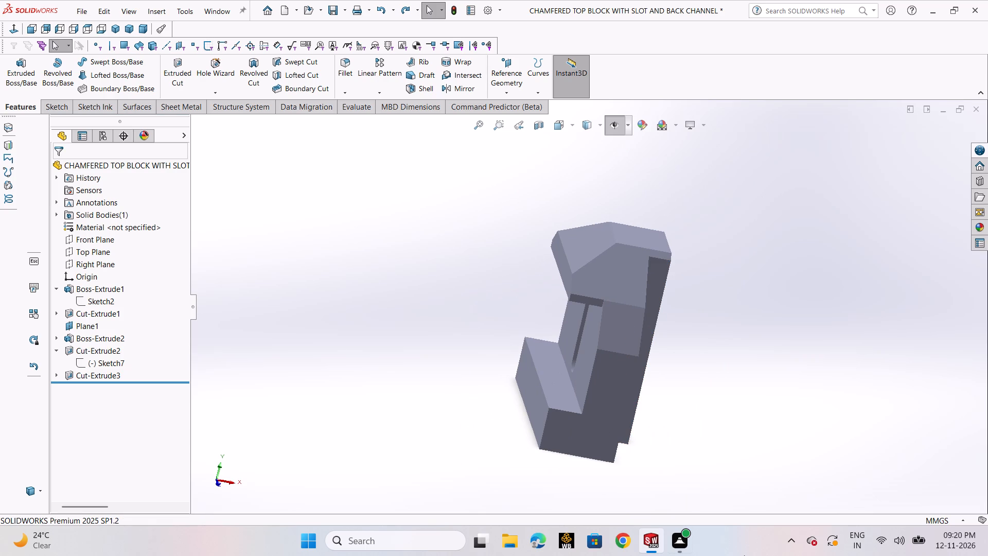